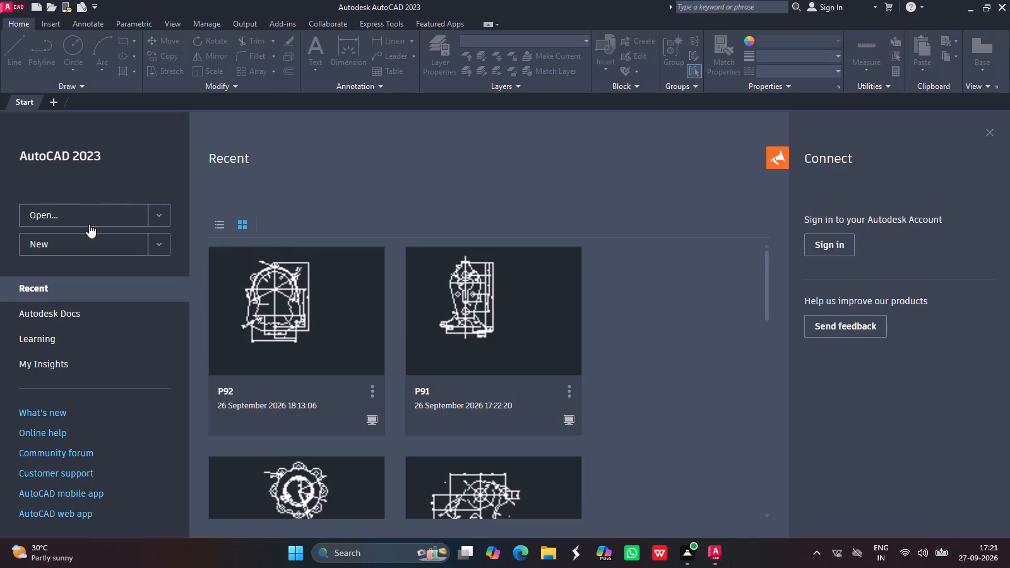
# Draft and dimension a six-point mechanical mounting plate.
# Create a new blank drawing.
pyautogui.click(115, 240)
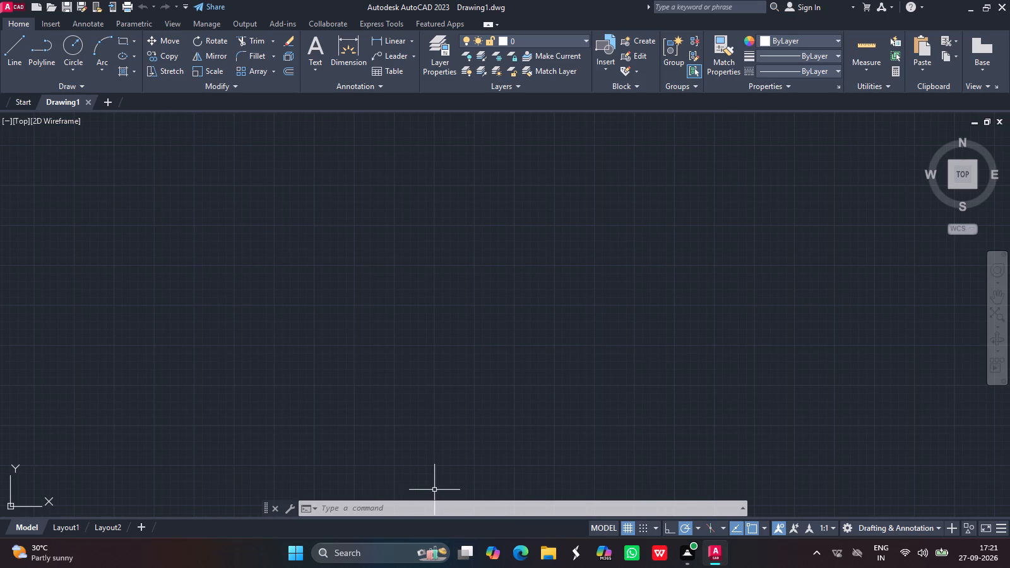
# Turn on command logging for the drawing with LOGFILEON.
pyautogui.click(392, 506)
pyautogui.write('logf')
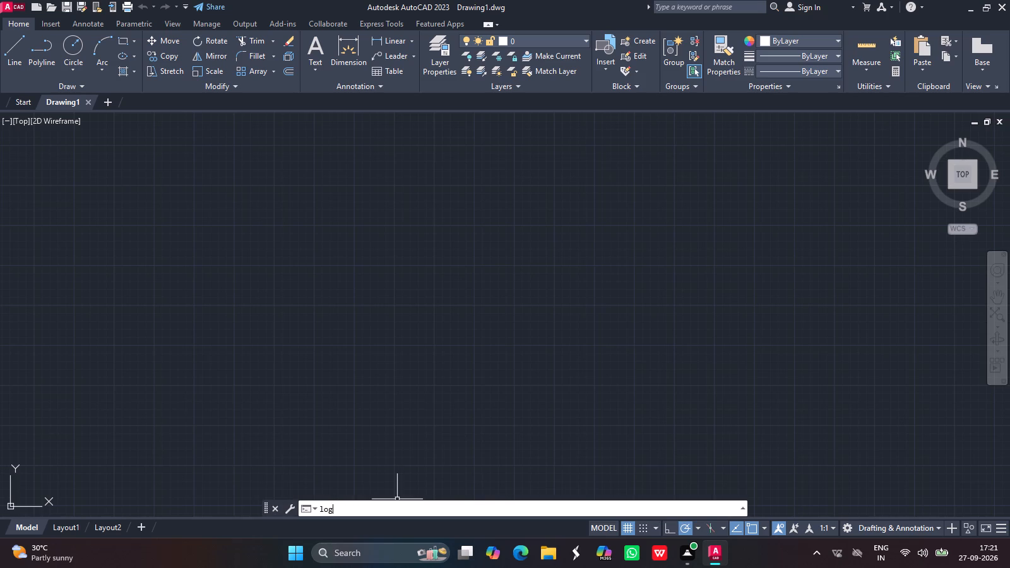
pyautogui.click(352, 465)
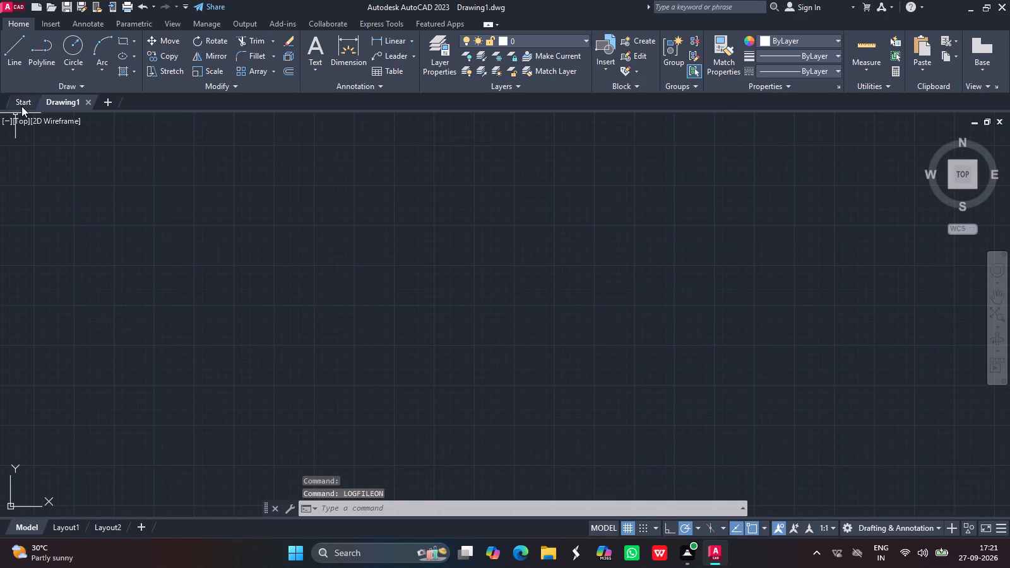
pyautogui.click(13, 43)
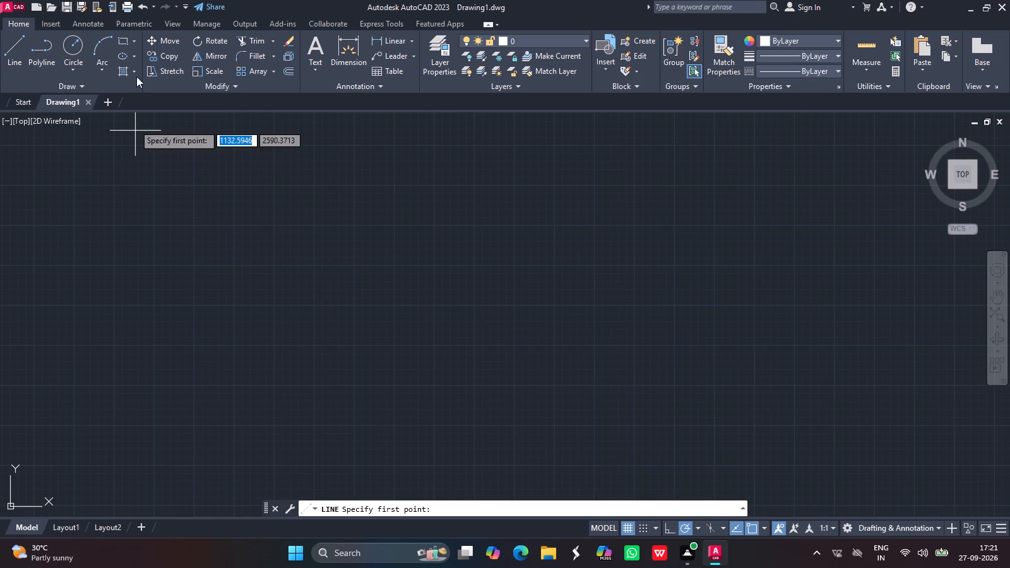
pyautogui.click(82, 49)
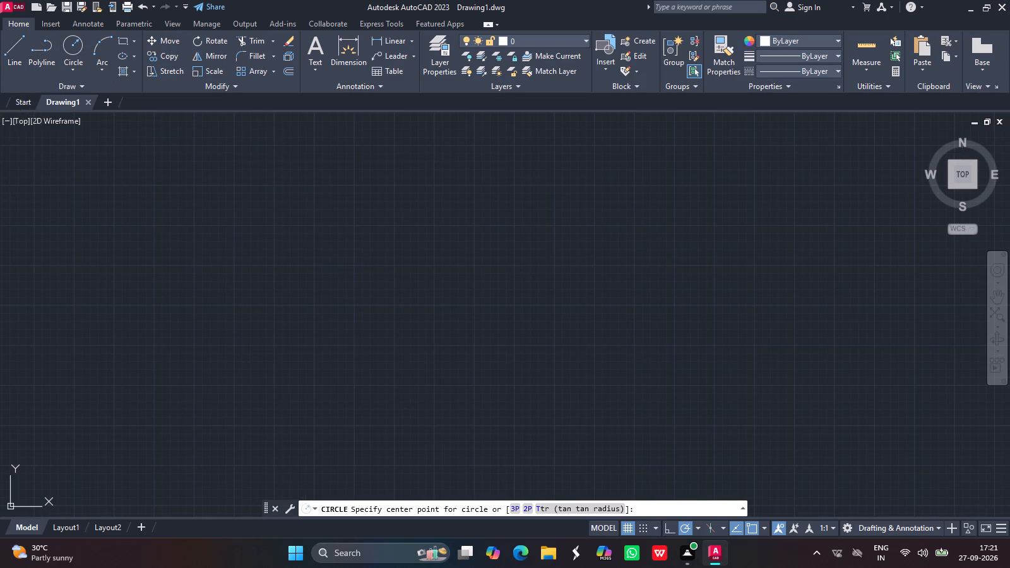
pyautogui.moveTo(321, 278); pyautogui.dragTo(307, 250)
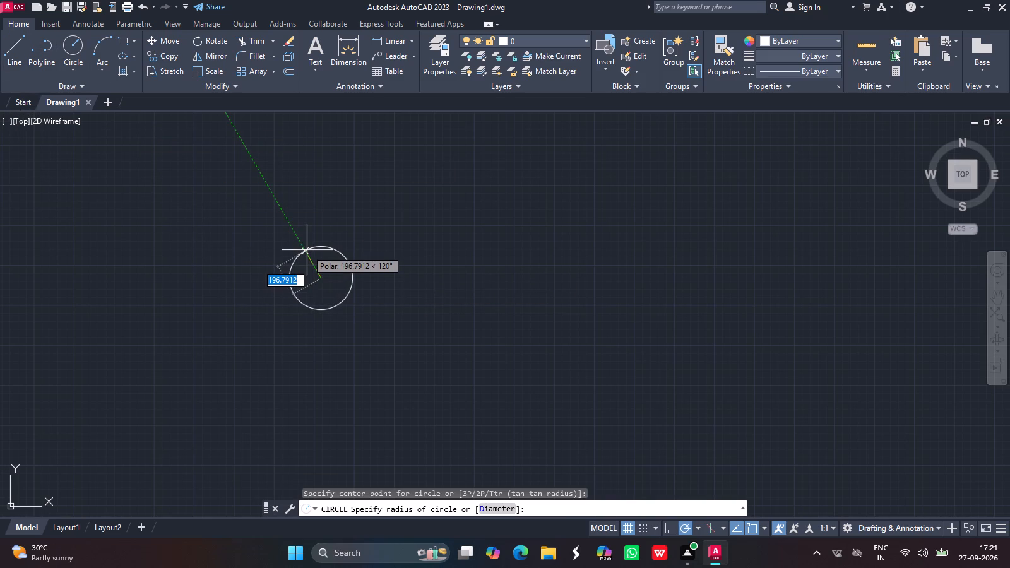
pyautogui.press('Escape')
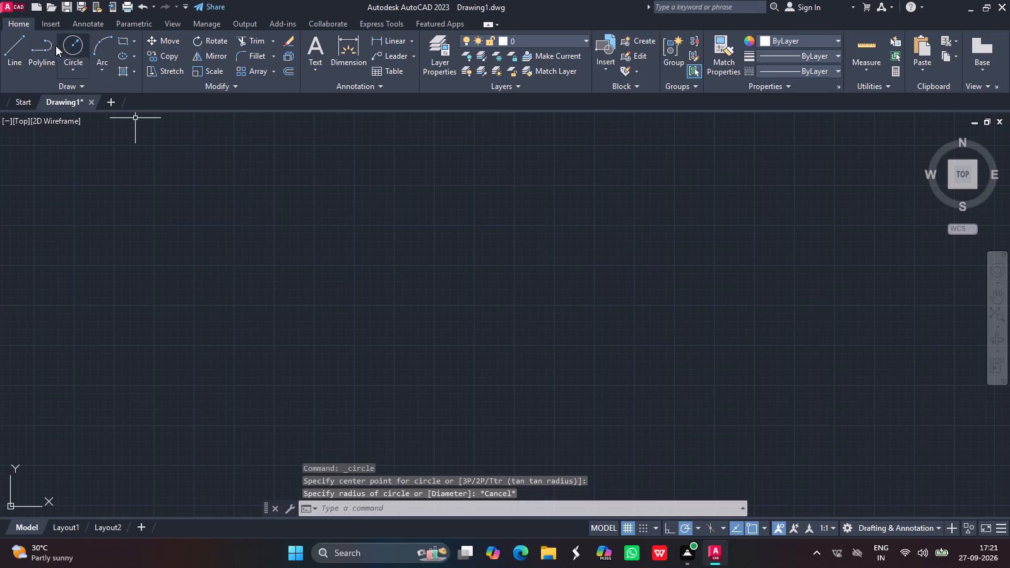
# Draw two concentric circles with radii 21 and 15 in the empty drawing area.
pyautogui.click(77, 48)
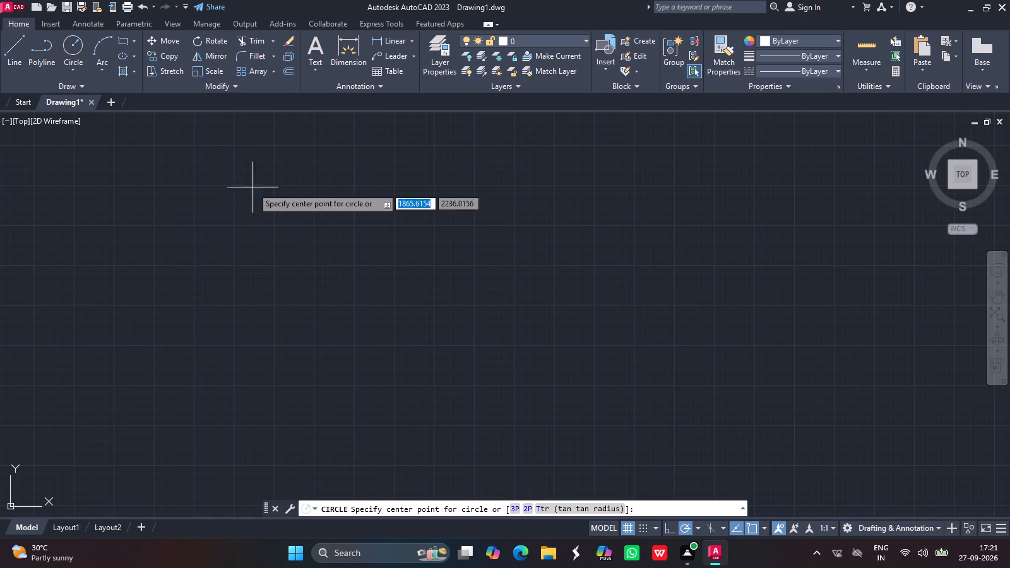
pyautogui.moveTo(306, 254); pyautogui.dragTo(262, 229)
pyautogui.write('21')
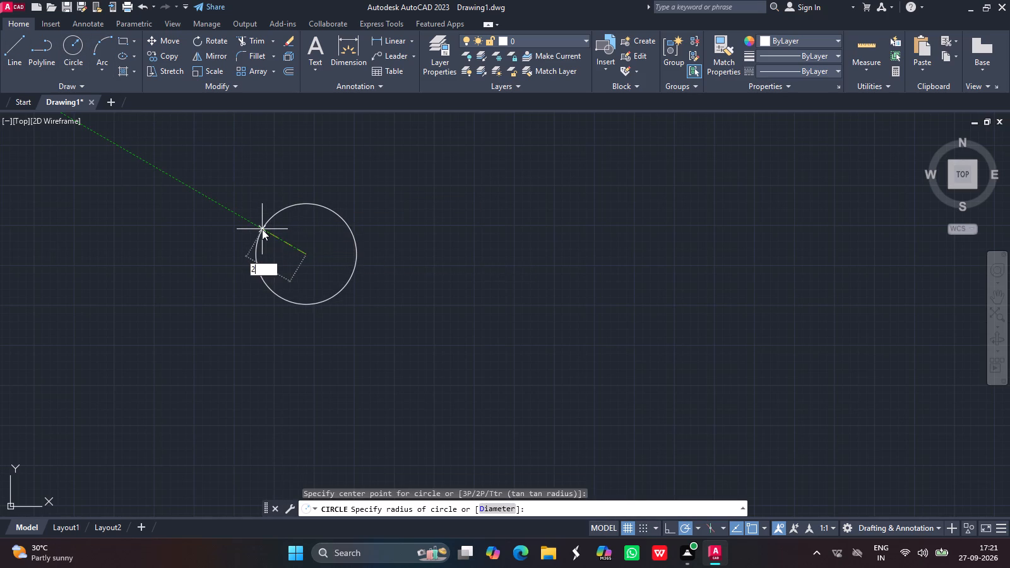
pyautogui.press('Return')
pyautogui.keyDown('ctrl'); pyautogui.scroll(2, 288, 251); pyautogui.keyUp('ctrl')
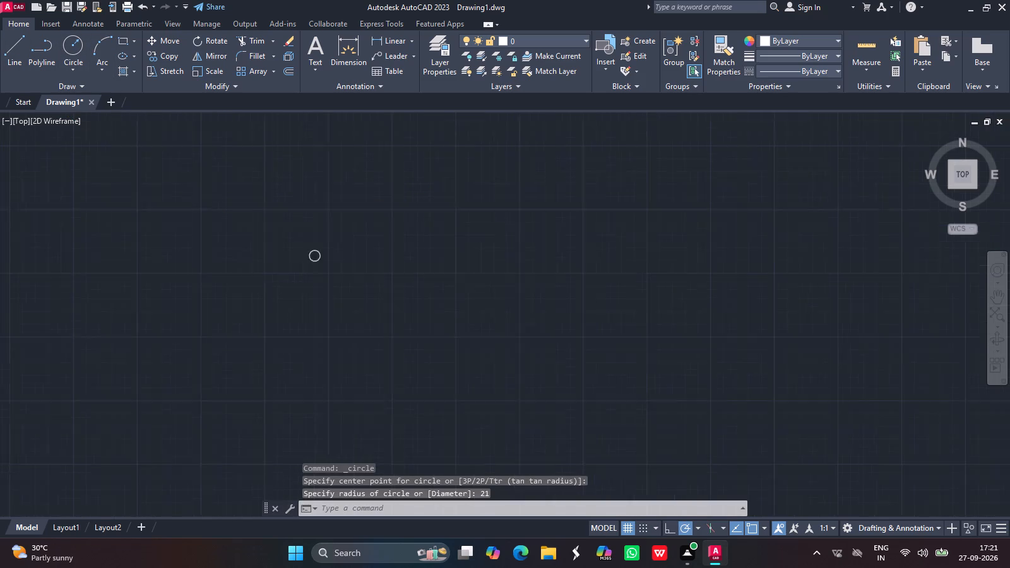
pyautogui.keyDown('ctrl'); pyautogui.scroll(1, 288, 251); pyautogui.keyUp('ctrl')
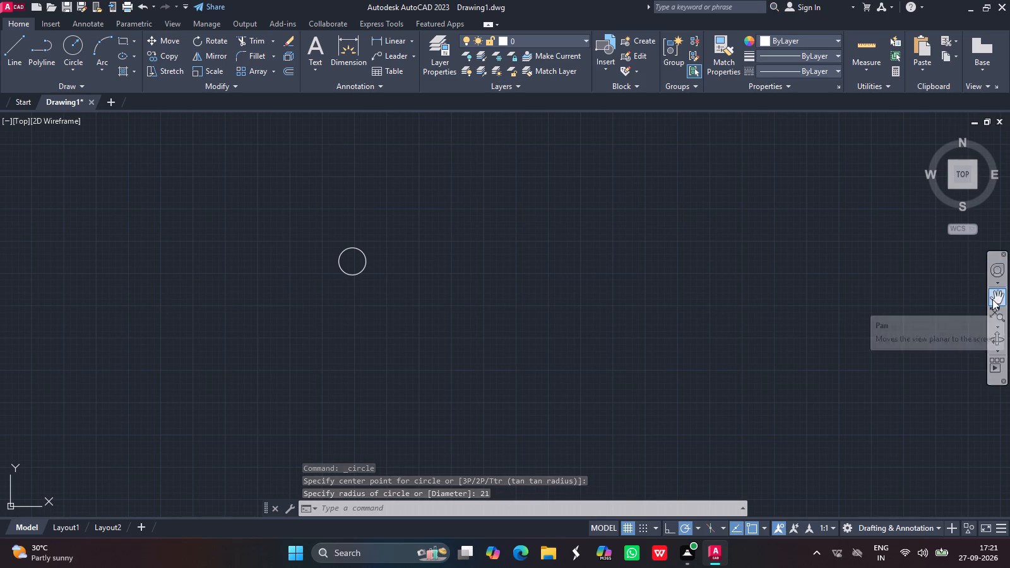
pyautogui.click(992, 299)
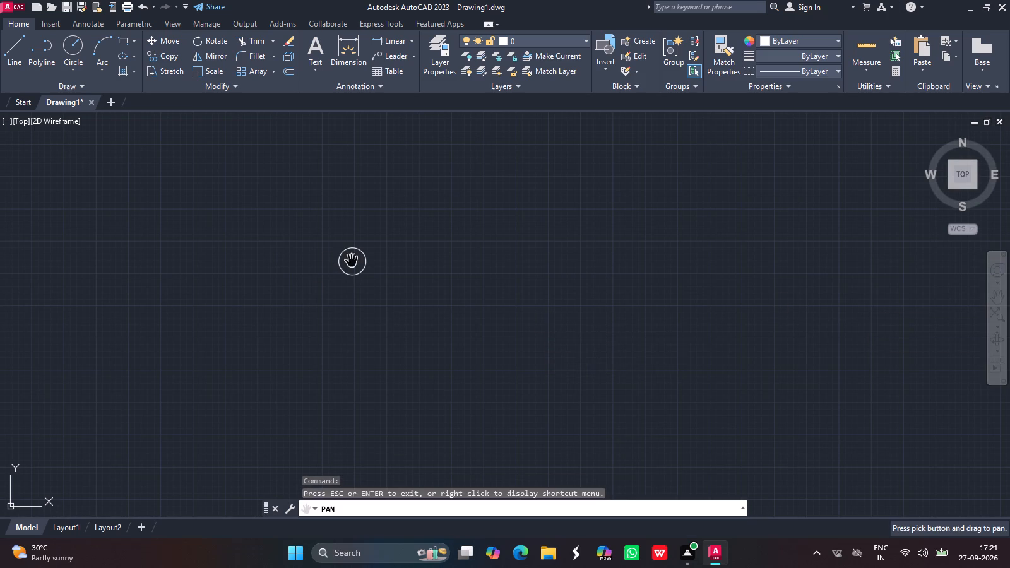
pyautogui.moveTo(352, 261); pyautogui.dragTo(263, 292)
pyautogui.keyDown('ctrl'); pyautogui.scroll(2, 263, 292); pyautogui.keyUp('ctrl')
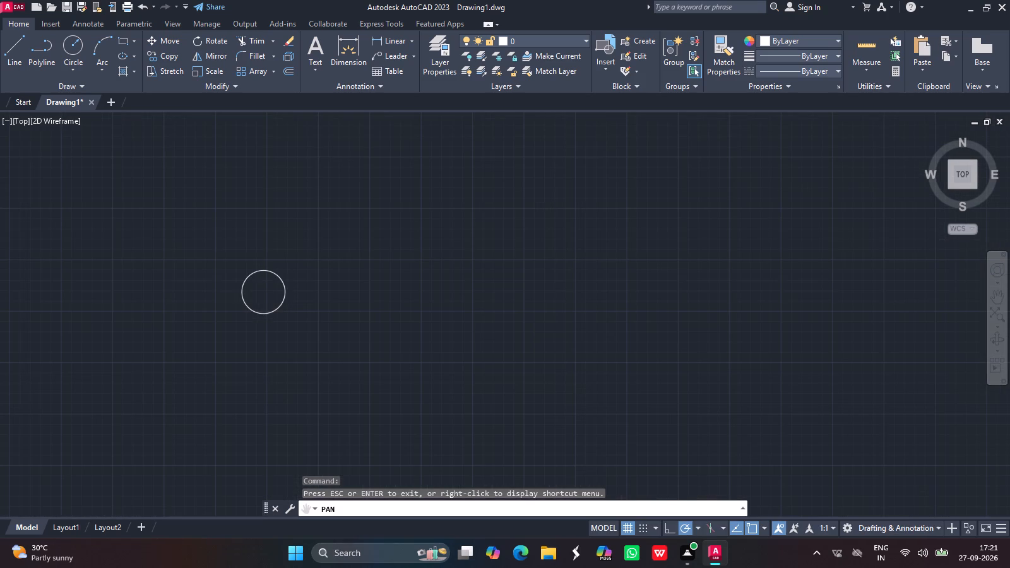
pyautogui.press('Escape')
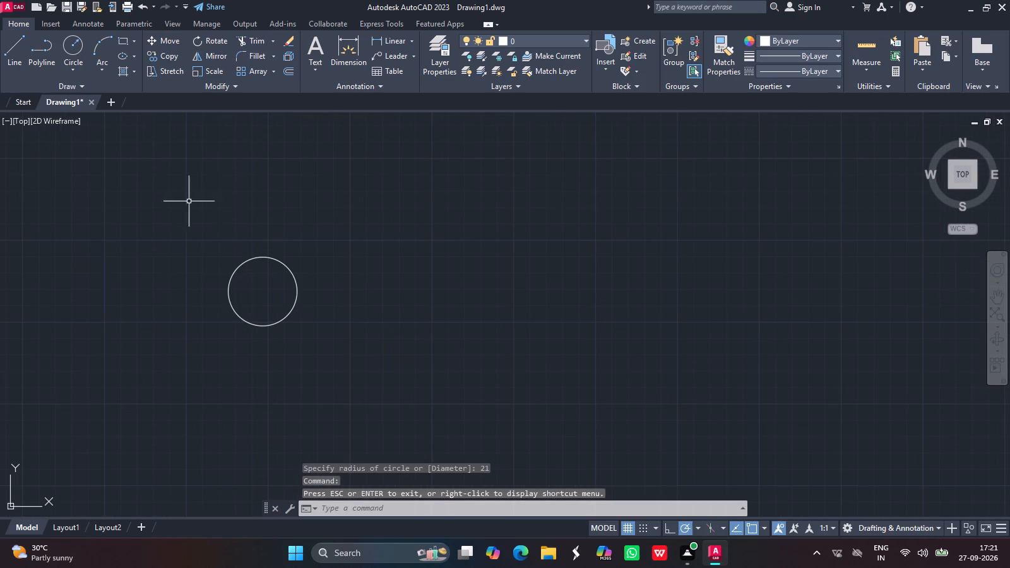
pyautogui.click(76, 51)
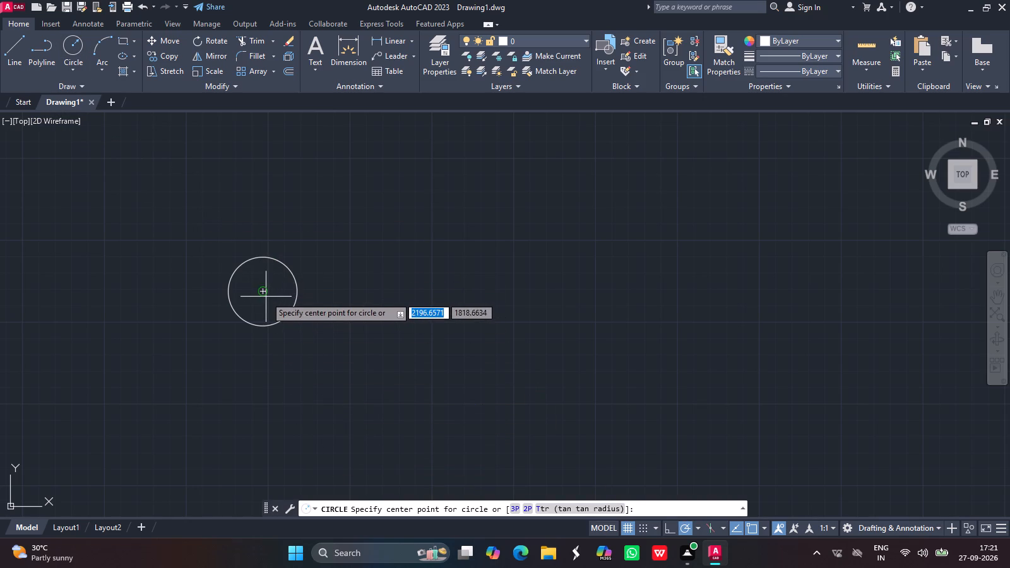
pyautogui.moveTo(264, 292); pyautogui.dragTo(223, 267)
pyautogui.write('15')
pyautogui.press('Return')
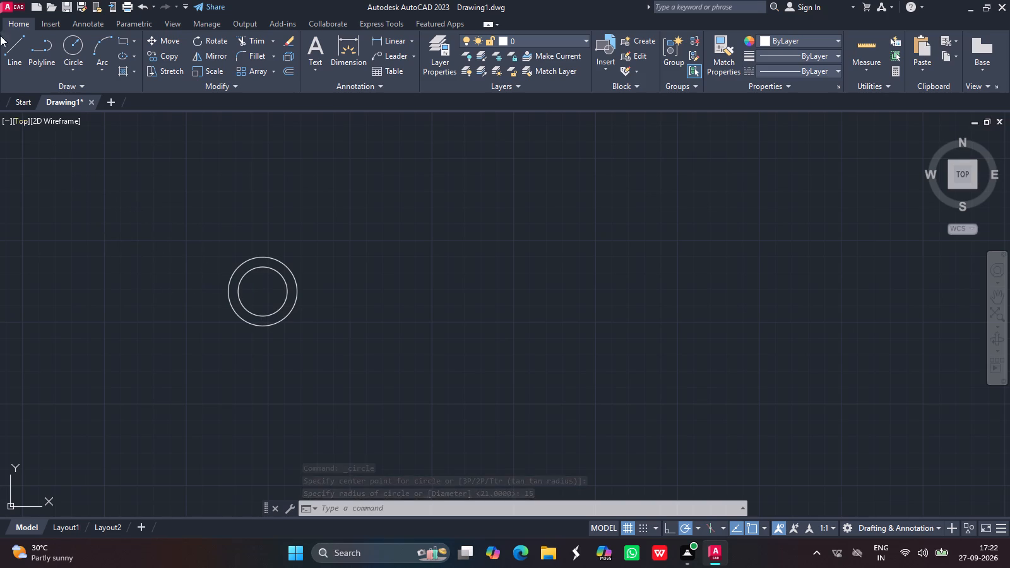
# Draw connected lines from the circles' centre, 50 units horizontally to the right and 60 units vertically down.
pyautogui.click(11, 47)
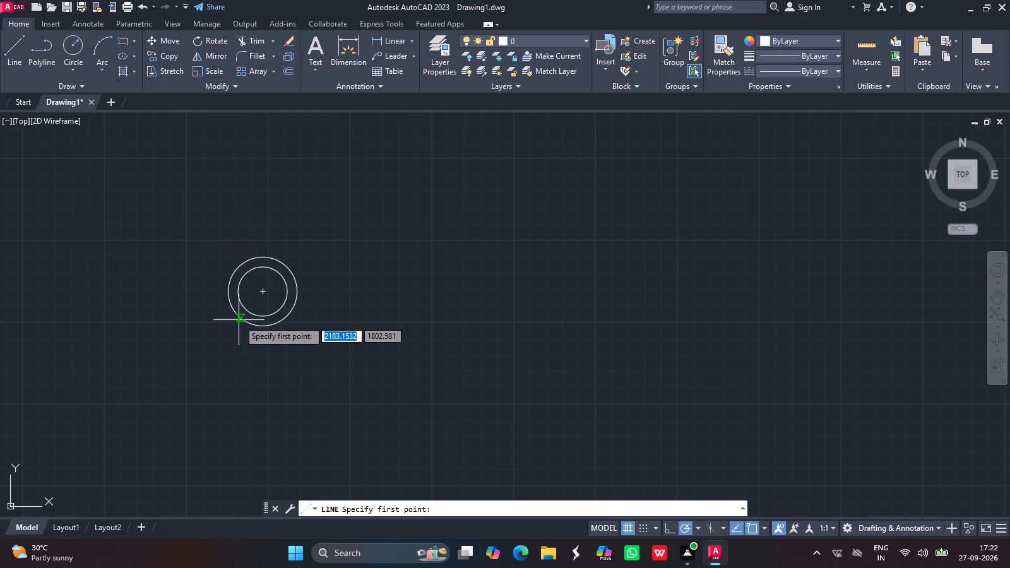
pyautogui.moveTo(263, 293); pyautogui.dragTo(398, 290)
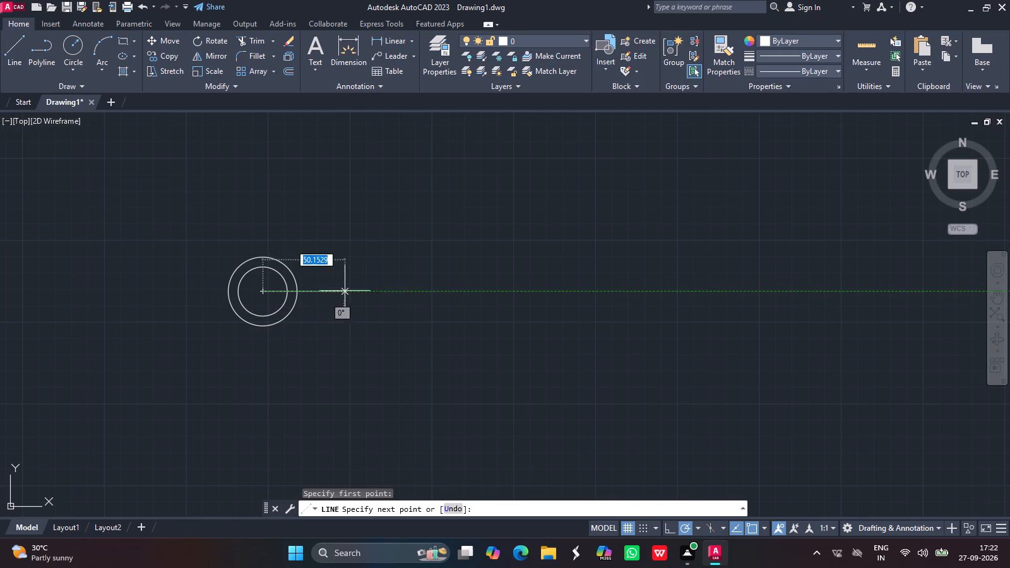
pyautogui.moveTo(398, 290); pyautogui.dragTo(408, 297)
pyautogui.write('50')
pyautogui.press('Return')
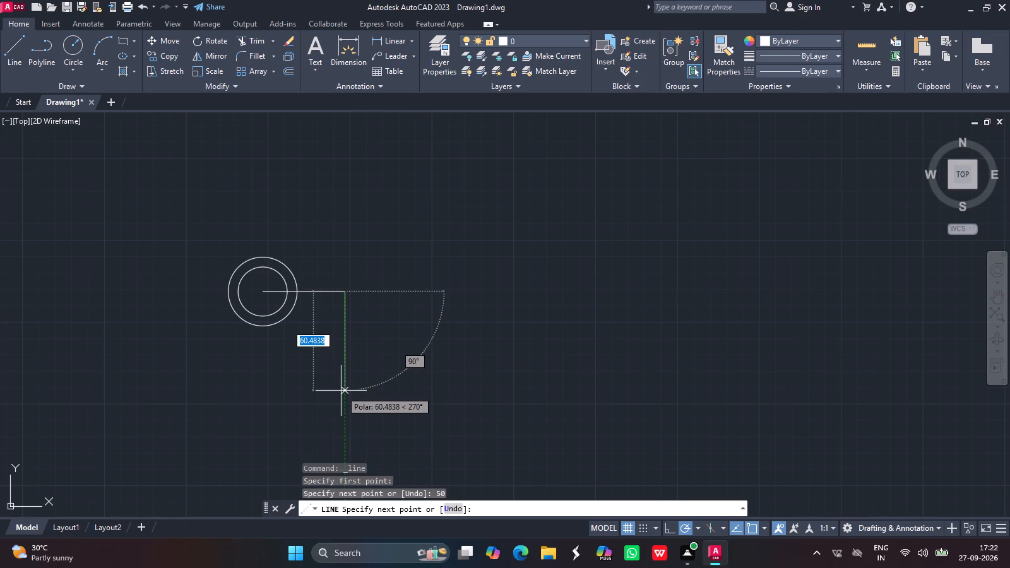
pyautogui.write('60')
pyautogui.press('Return')
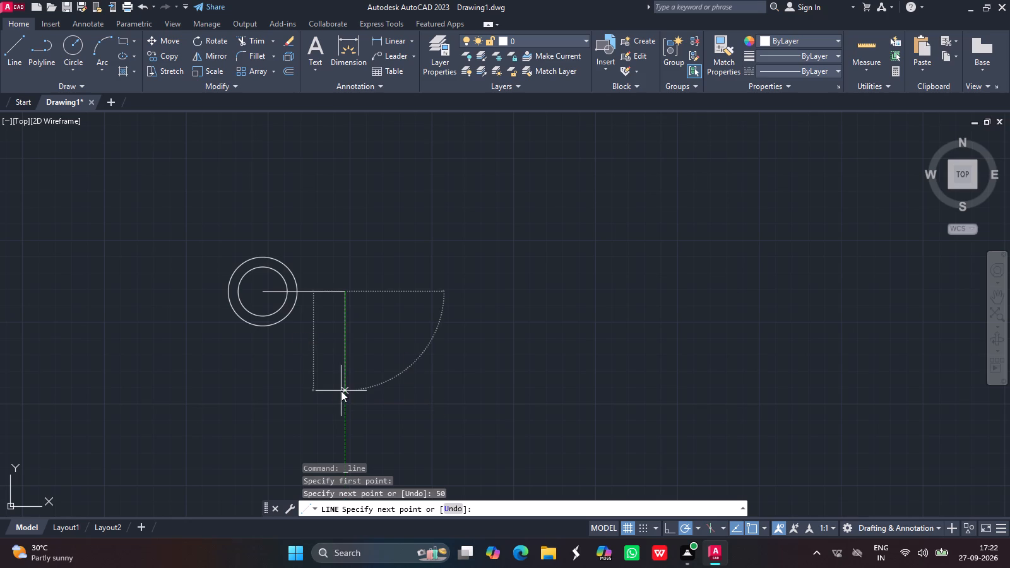
pyautogui.press('Return')
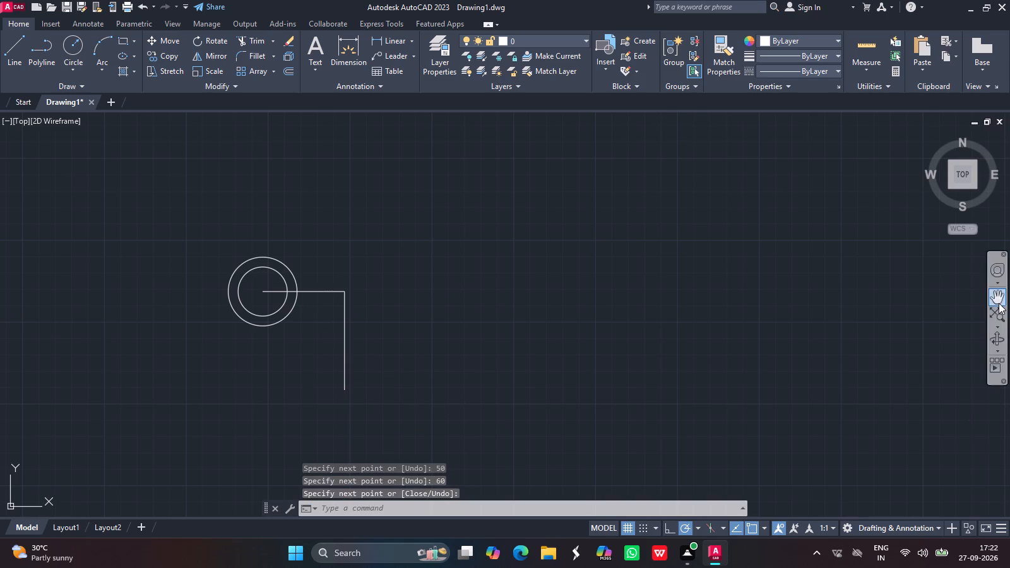
# Draw two concentric circles with radii 16 and 21 centred on the lower end of the vertical line.
pyautogui.click(999, 302)
pyautogui.moveTo(326, 343); pyautogui.dragTo(366, 270)
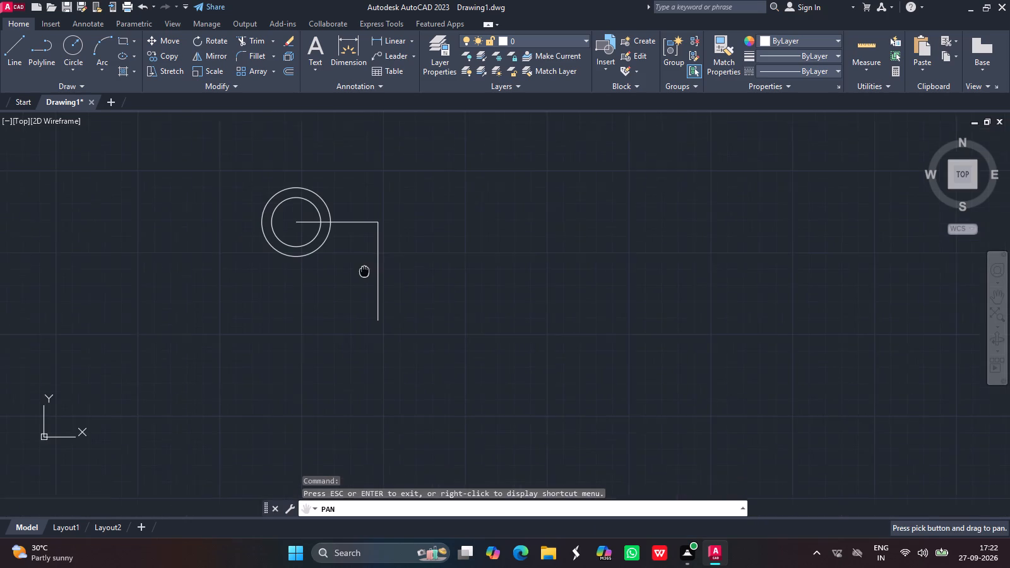
pyautogui.moveTo(366, 270); pyautogui.dragTo(369, 270)
pyautogui.press('Escape')
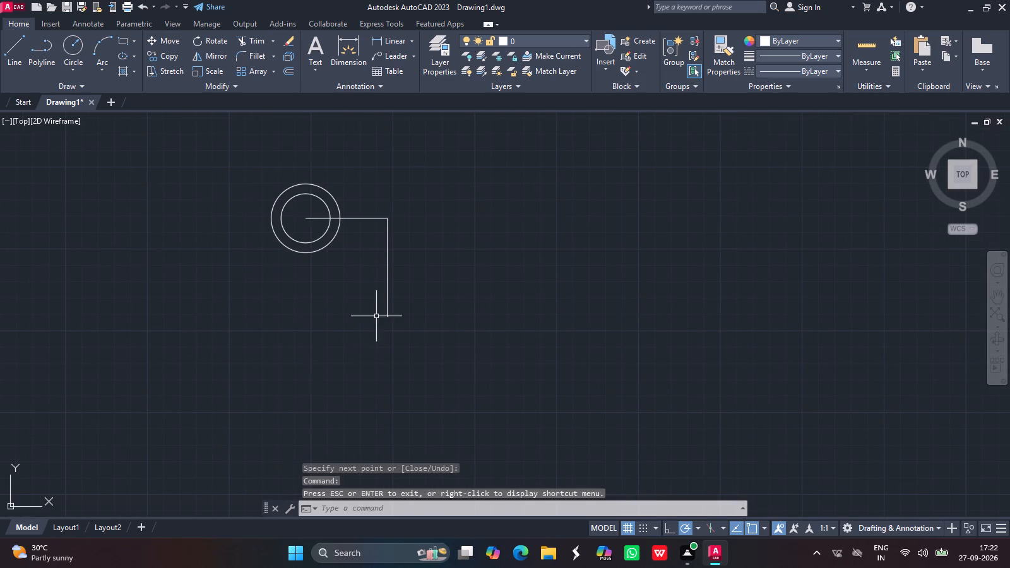
pyautogui.click(73, 53)
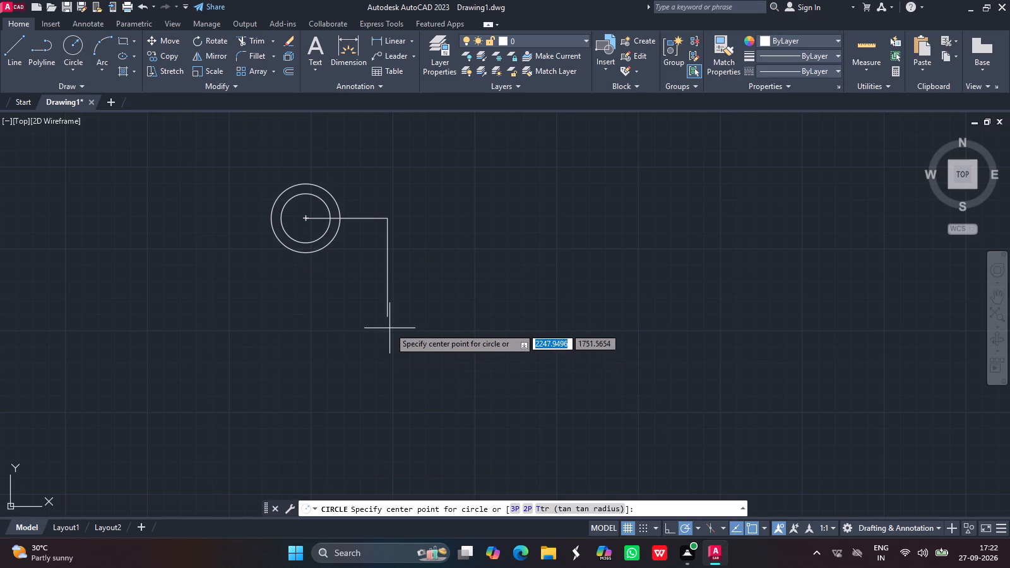
pyautogui.moveTo(388, 318); pyautogui.dragTo(352, 292)
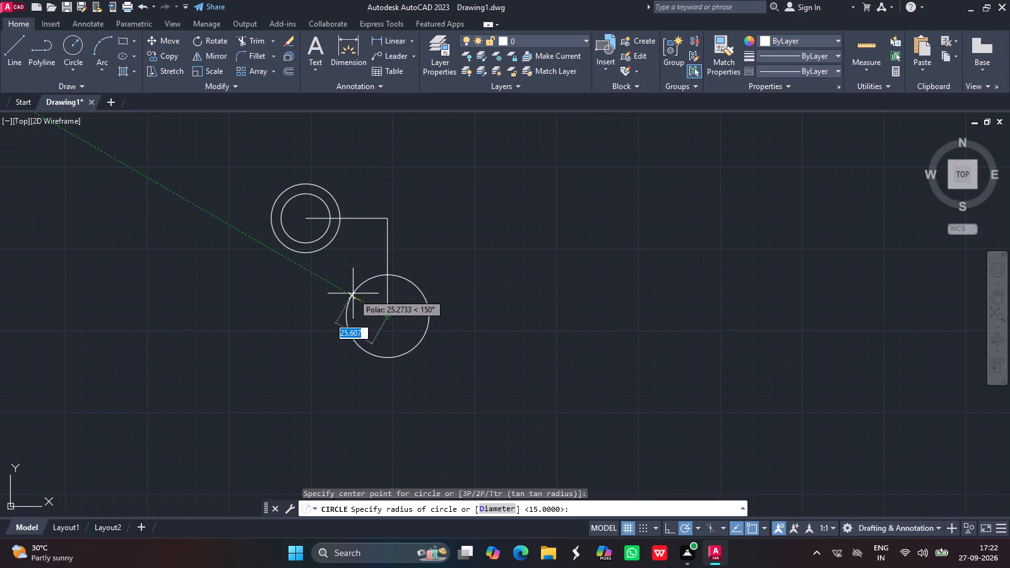
pyautogui.moveTo(352, 292); pyautogui.dragTo(349, 291)
pyautogui.press('2')
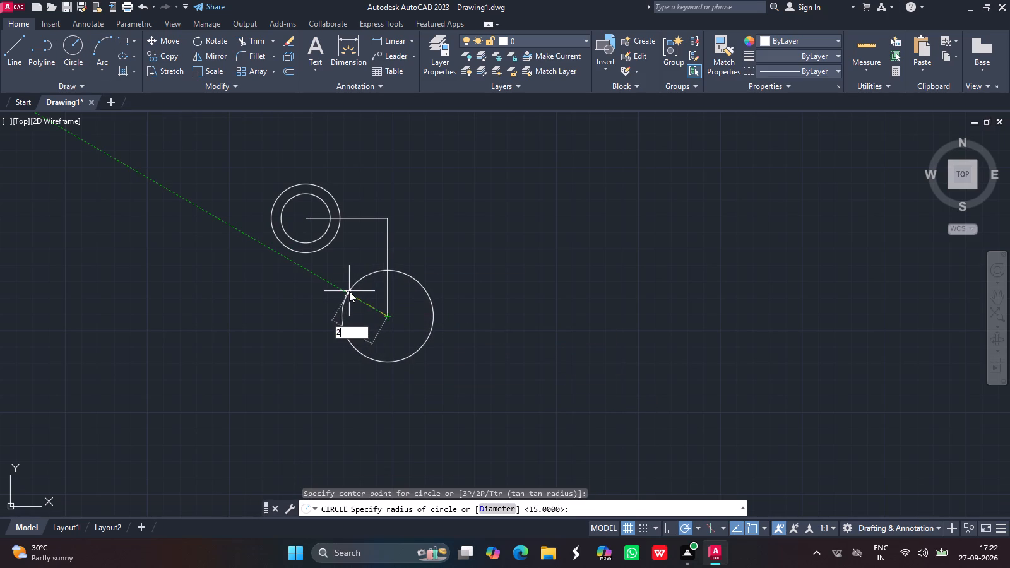
pyautogui.press('BackSpace')
pyautogui.write('16')
pyautogui.press('Return')
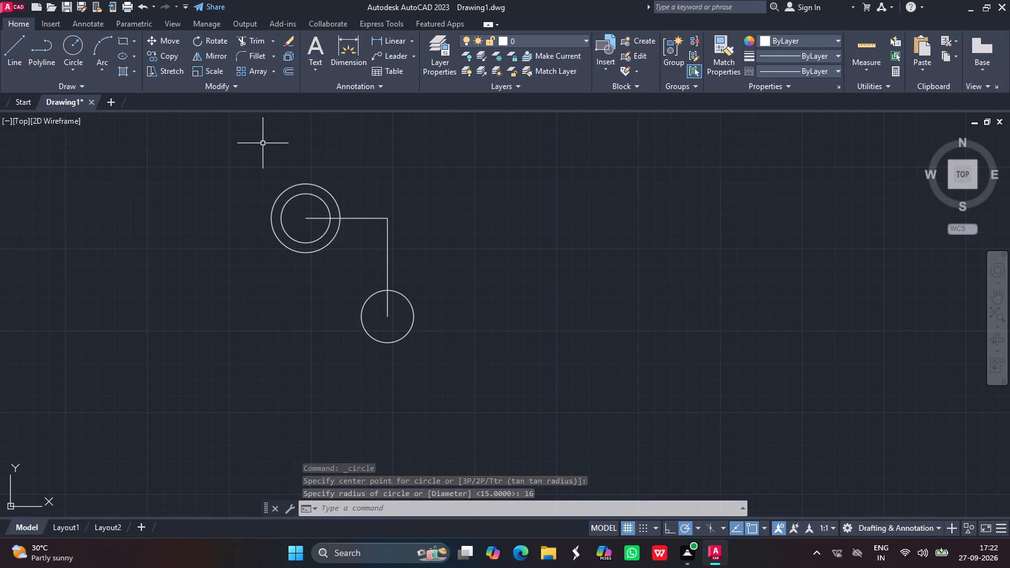
pyautogui.click(70, 42)
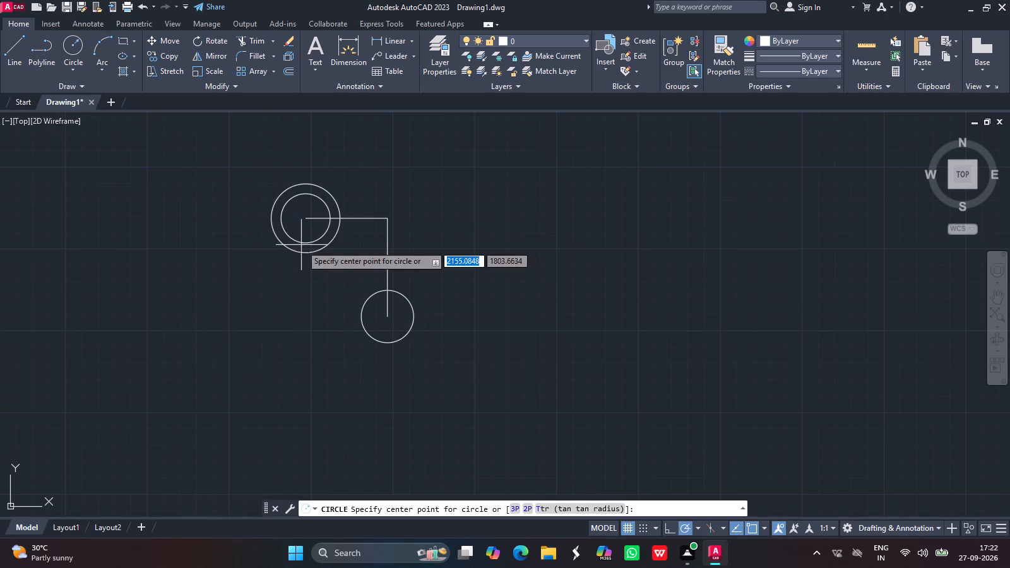
pyautogui.moveTo(387, 317); pyautogui.dragTo(334, 282)
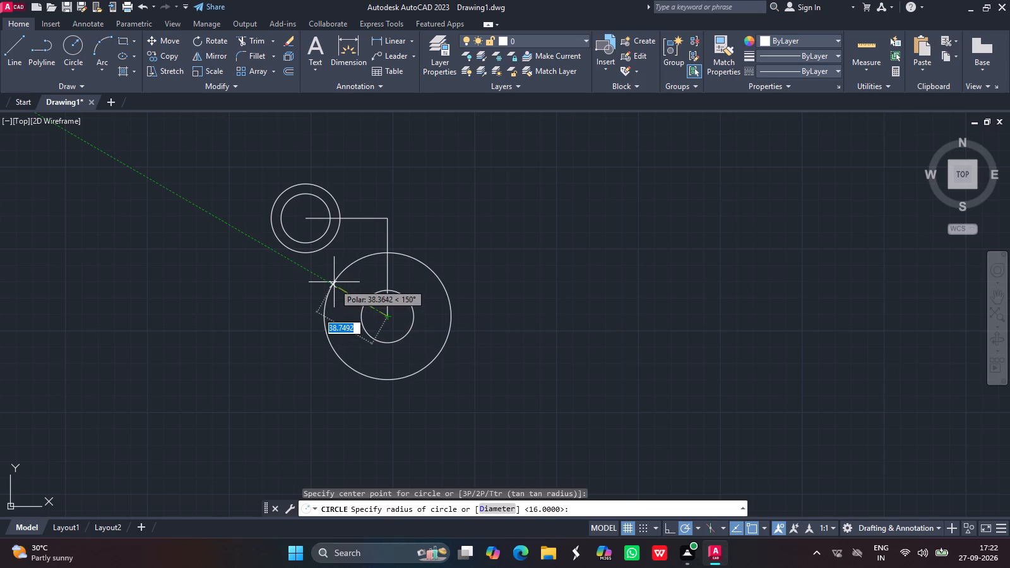
pyautogui.write('21')
pyautogui.press('Return')
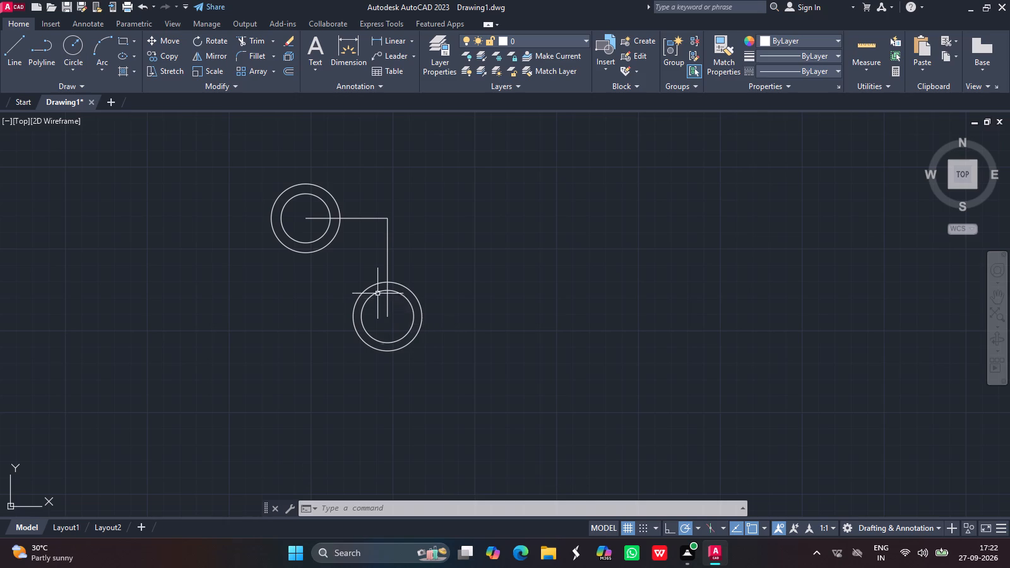
# Add two larger concentric circles with radii 32 and 40 around the centre of the lower circles.
pyautogui.click(66, 44)
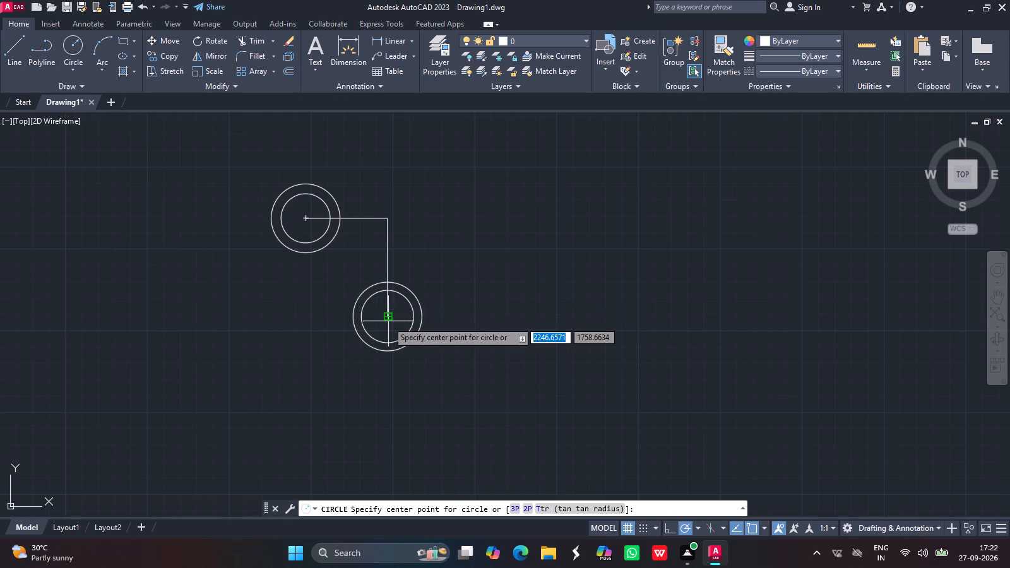
pyautogui.moveTo(387, 320); pyautogui.dragTo(336, 280)
pyautogui.write('32')
pyautogui.press('Return')
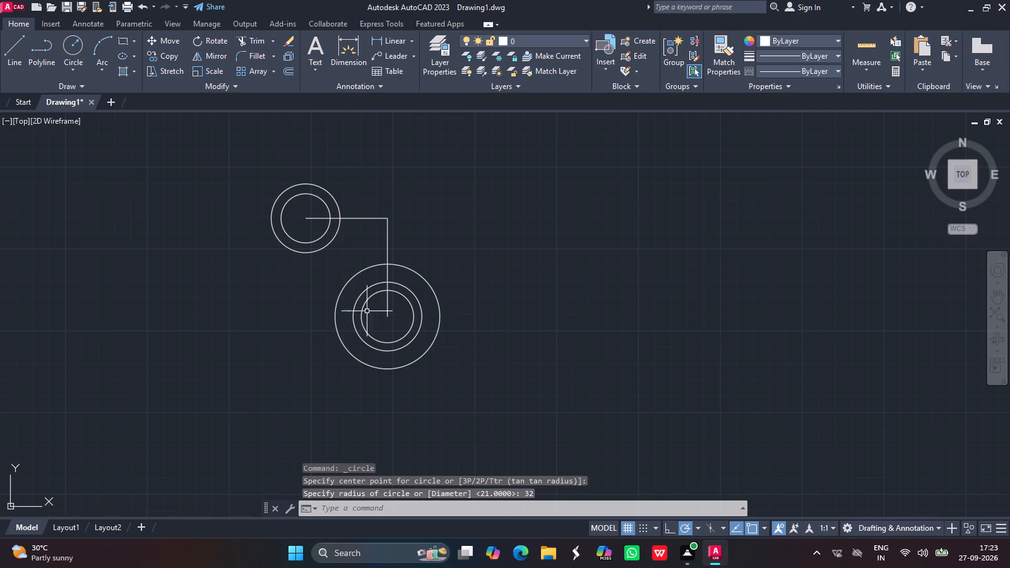
pyautogui.click(72, 51)
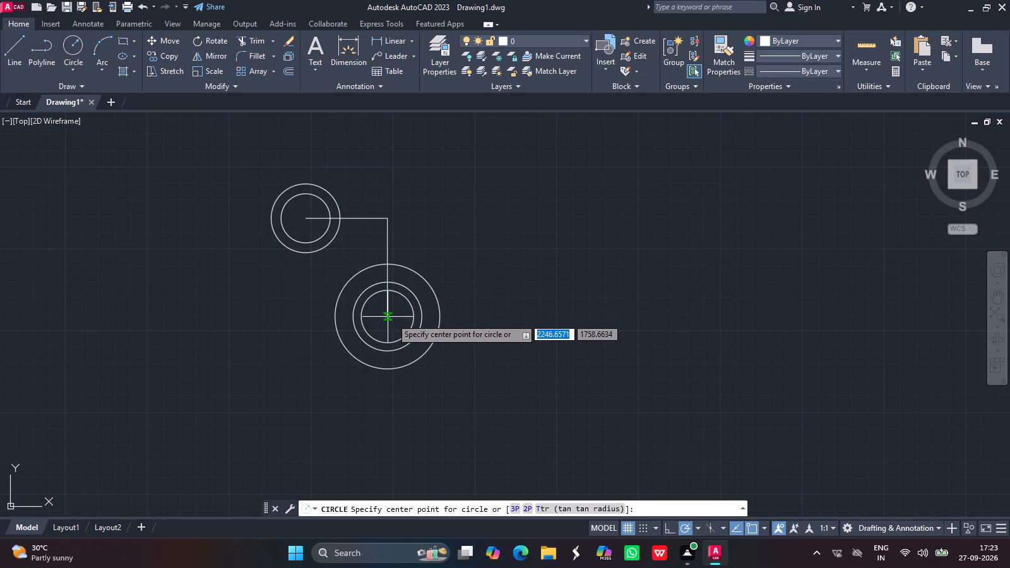
pyautogui.moveTo(388, 316); pyautogui.dragTo(331, 269)
pyautogui.write('40')
pyautogui.press('Return')
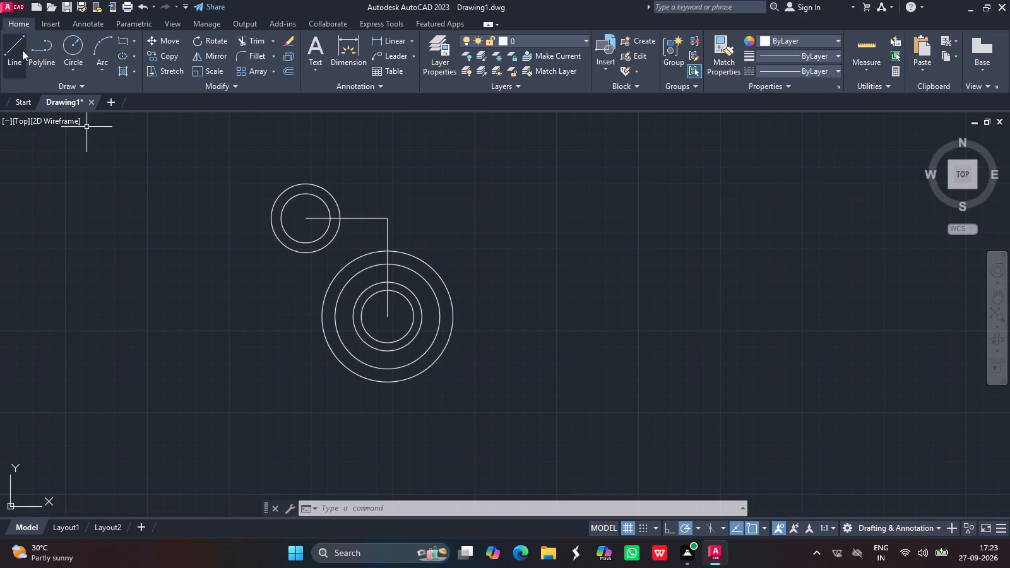
# Draw a horizontal line 50 units to the right from the upper end of the vertical line.
pyautogui.click(73, 45)
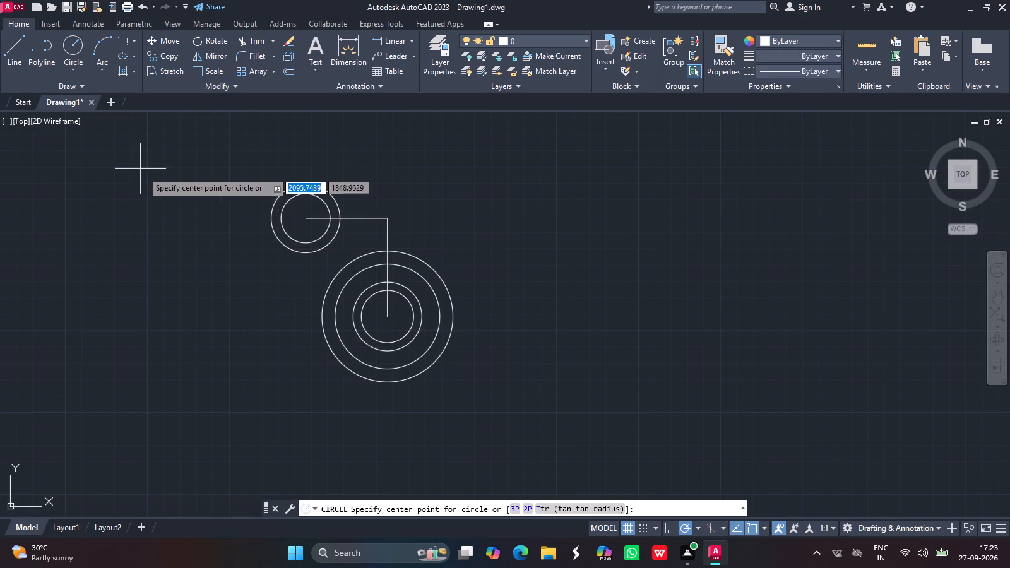
pyautogui.press('Escape')
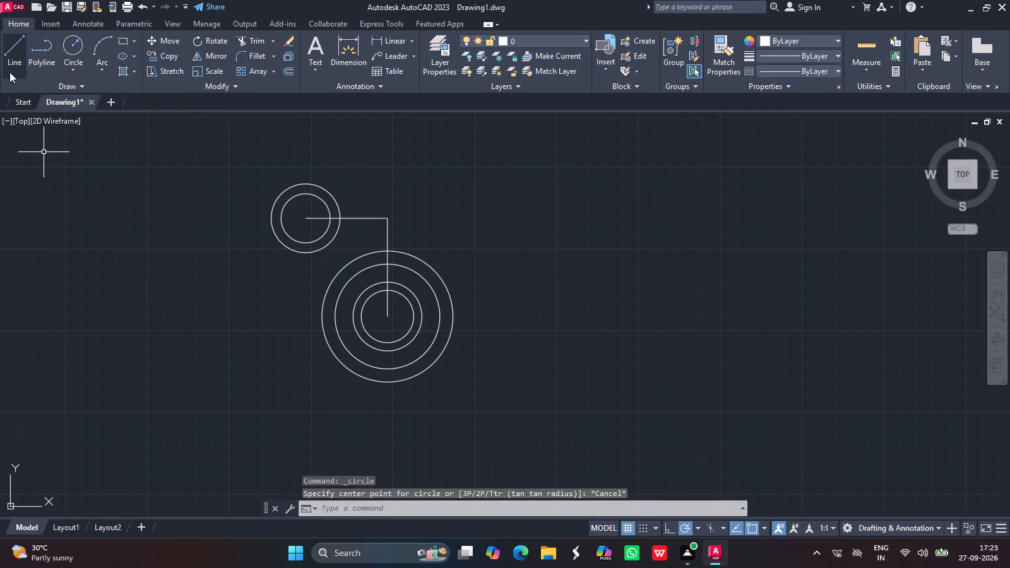
pyautogui.click(14, 62)
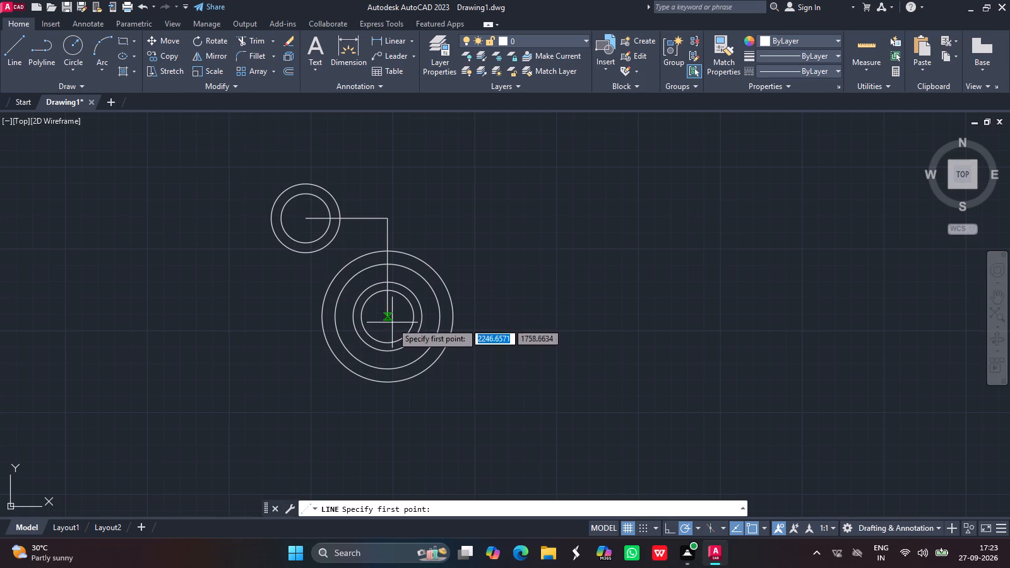
pyautogui.click(385, 218)
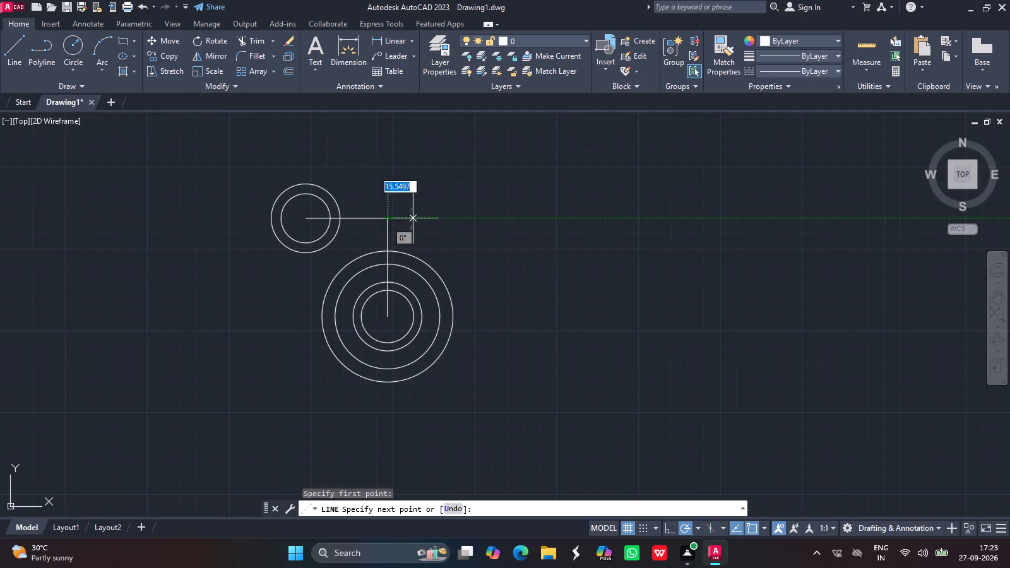
pyautogui.write('50')
pyautogui.press('Return')
pyautogui.press('Return')
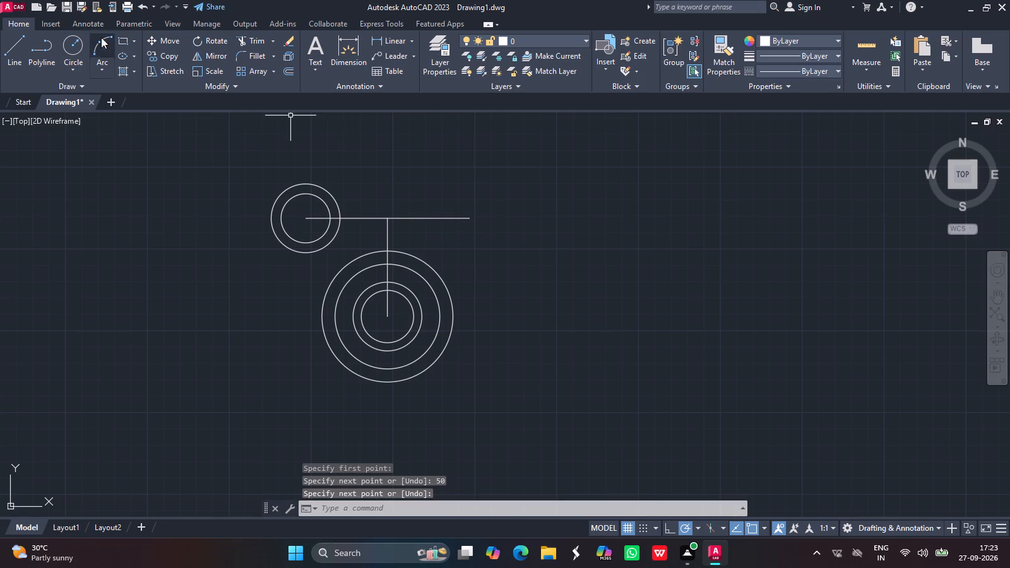
# Draw two concentric circles with radii 15 and 21 centred on the right end of the upper horizontal line.
pyautogui.click(71, 44)
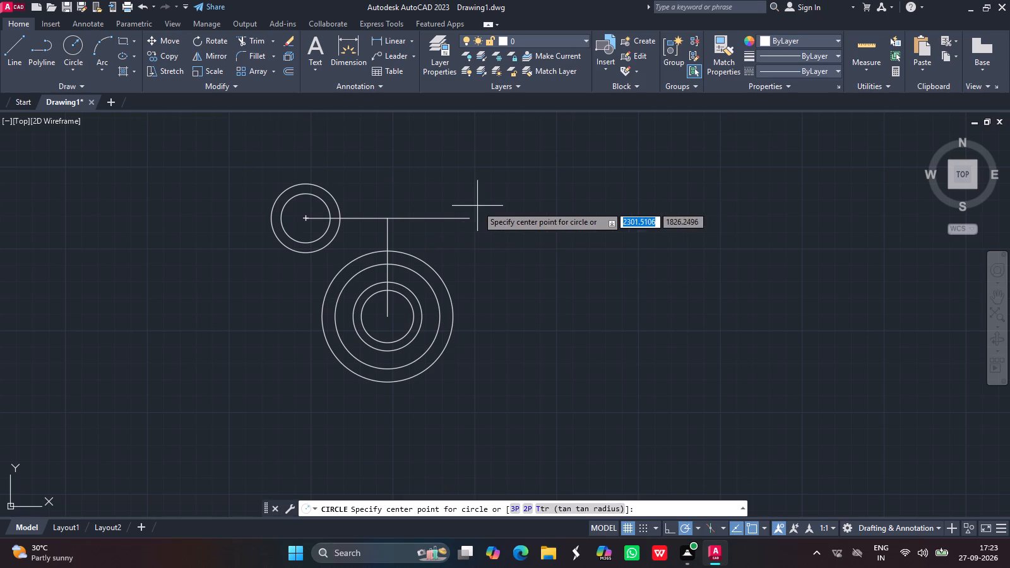
pyautogui.moveTo(472, 216); pyautogui.dragTo(448, 195)
pyautogui.write('15')
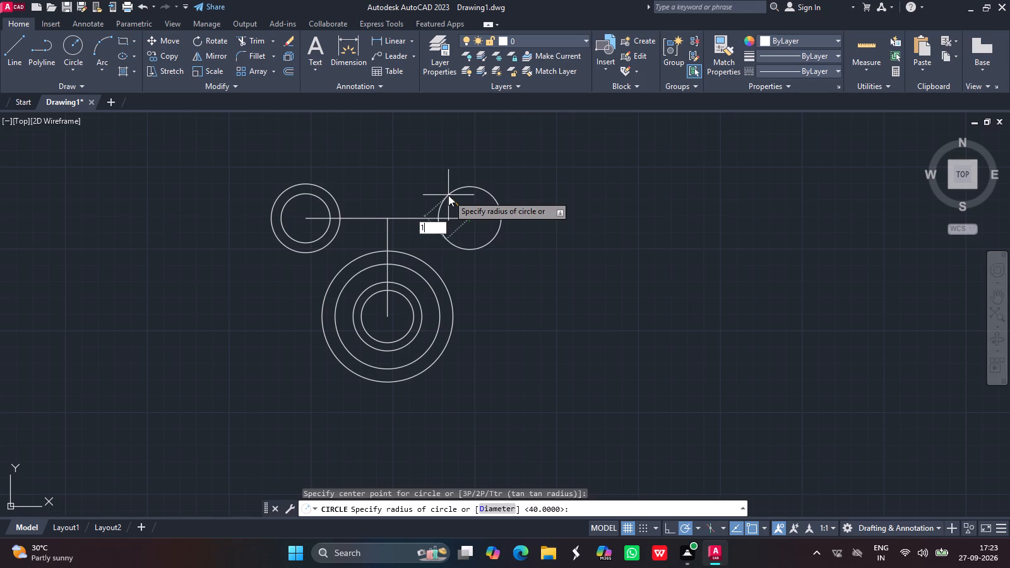
pyautogui.press('Return')
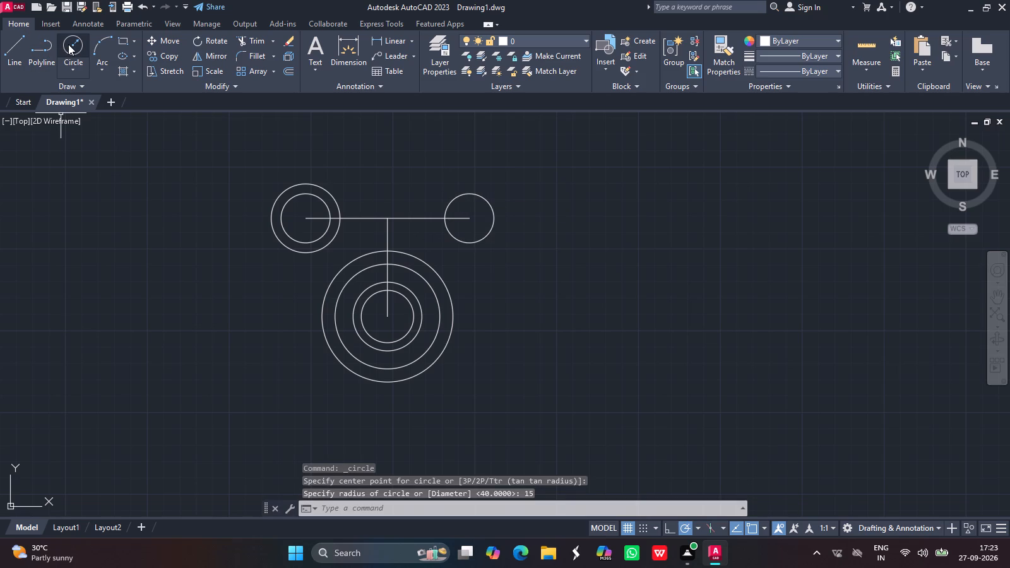
pyautogui.click(68, 44)
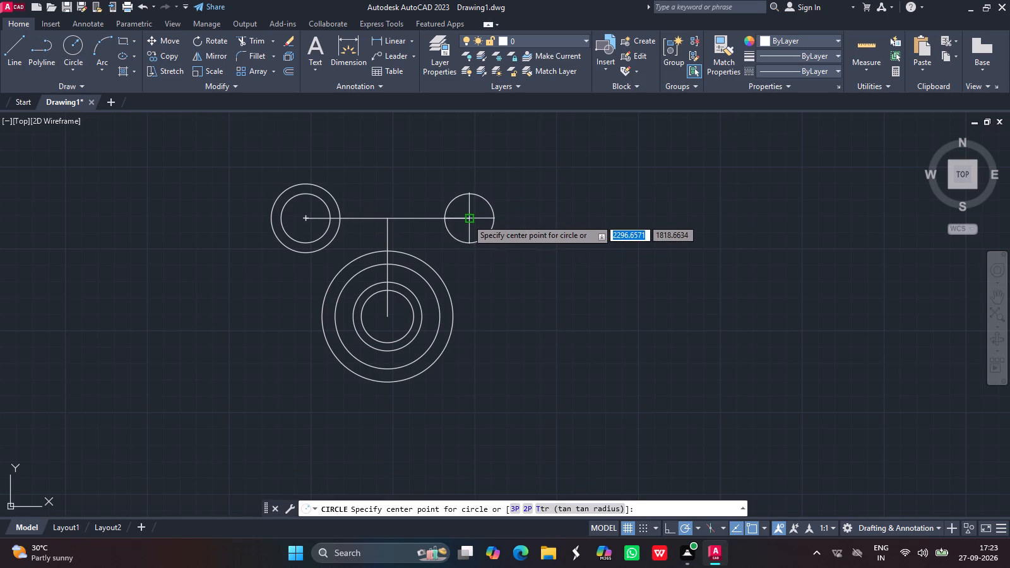
pyautogui.moveTo(468, 219); pyautogui.dragTo(413, 170)
pyautogui.write('21')
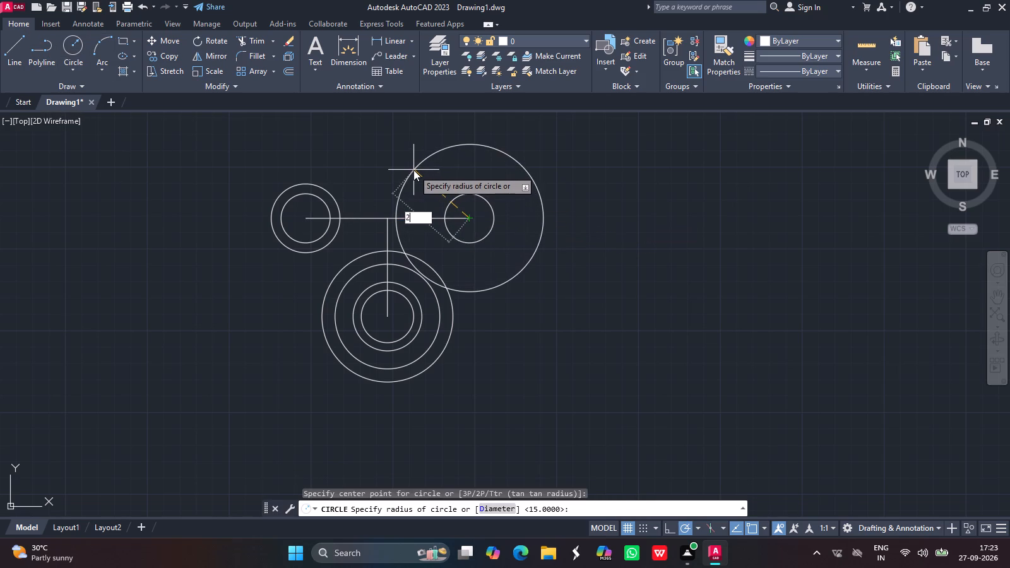
pyautogui.press('Return')
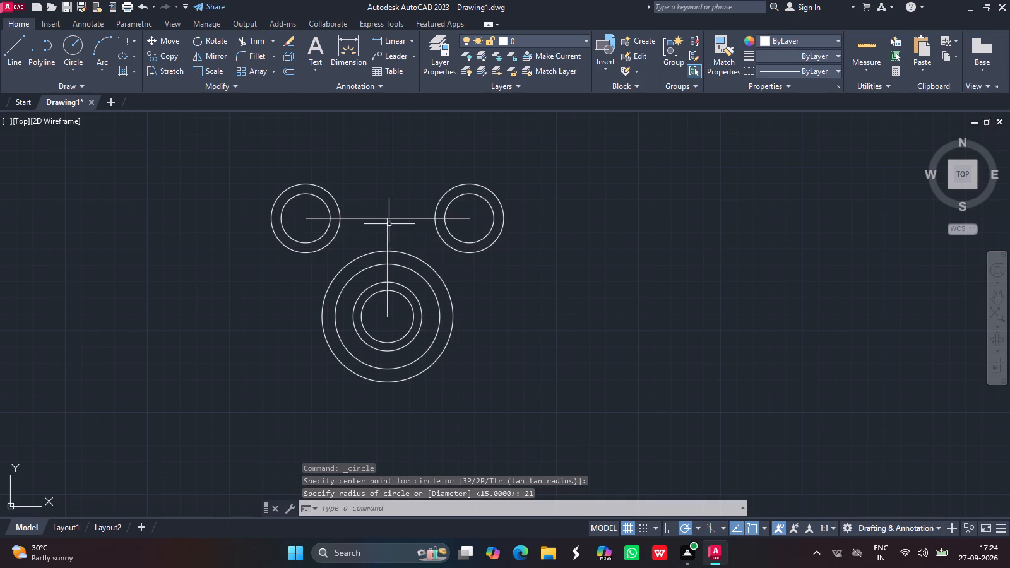
# Draw a horizontal line 70 units to the left from the centre of the large concentric circles.
pyautogui.click(18, 42)
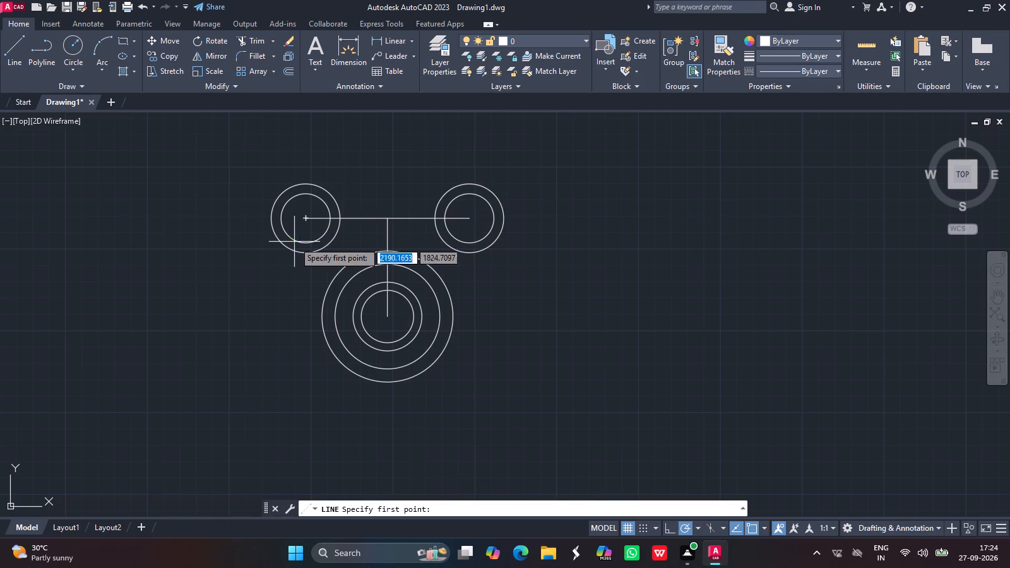
pyautogui.moveTo(386, 317); pyautogui.dragTo(288, 319)
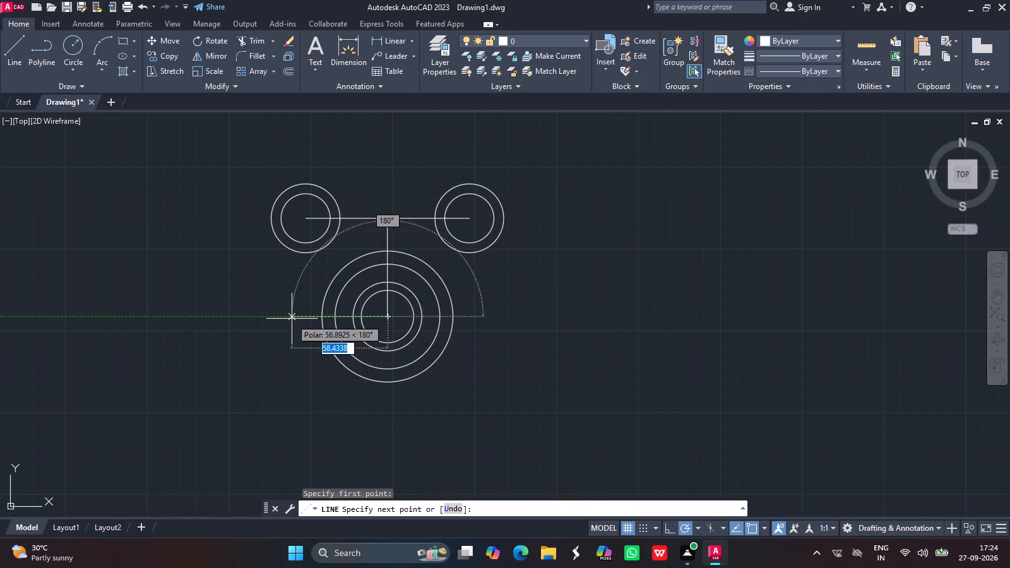
pyautogui.moveTo(288, 319); pyautogui.dragTo(279, 319)
pyautogui.write('70')
pyautogui.press('Return')
pyautogui.press('Return')
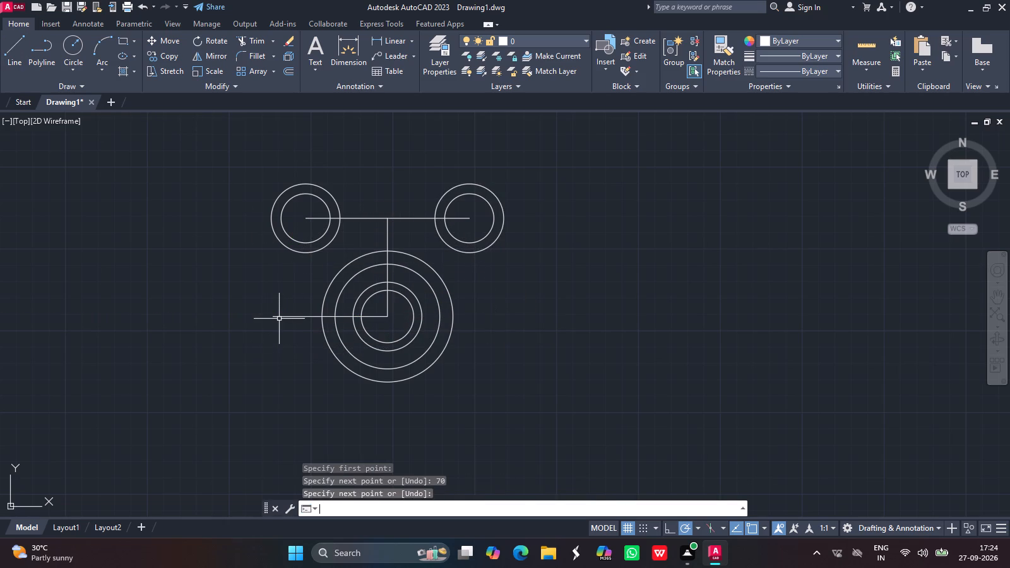
# Draw two concentric circles with radii 15 and 20 centred on the left end of the 70-unit line.
pyautogui.click(73, 41)
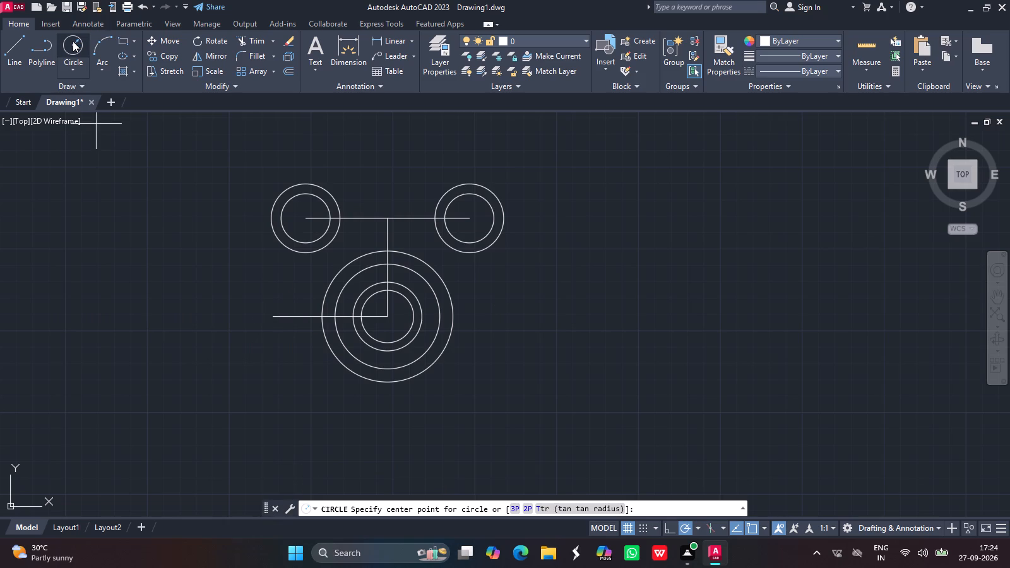
pyautogui.moveTo(273, 316); pyautogui.dragTo(254, 295)
pyautogui.write('15')
pyautogui.press('Return')
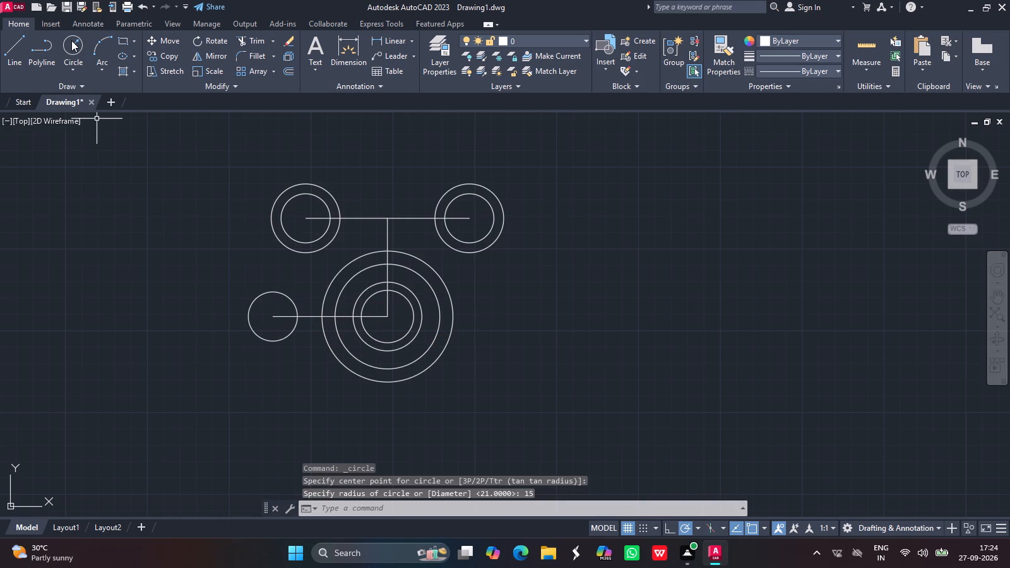
pyautogui.click(71, 40)
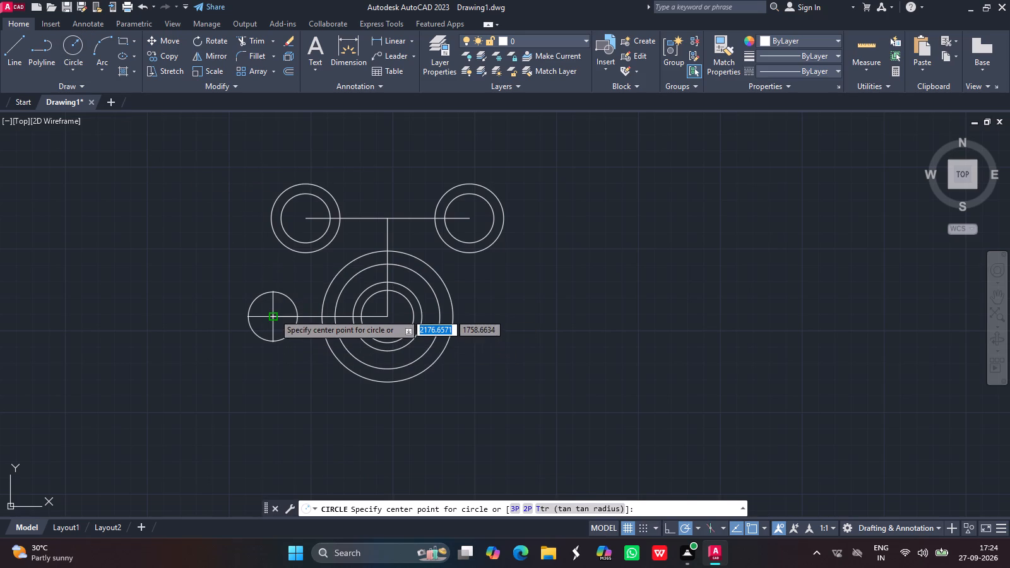
pyautogui.moveTo(273, 314); pyautogui.dragTo(242, 280)
pyautogui.write('20')
pyautogui.press('Return')
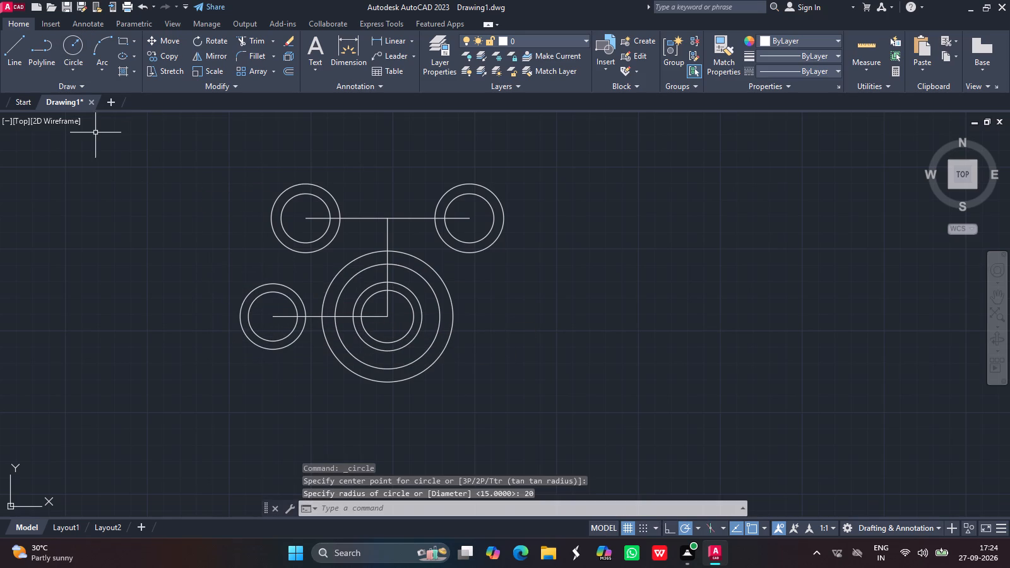
# Draw a horizontal line 70 units to the right from the centre of the large concentric circles.
pyautogui.click(9, 49)
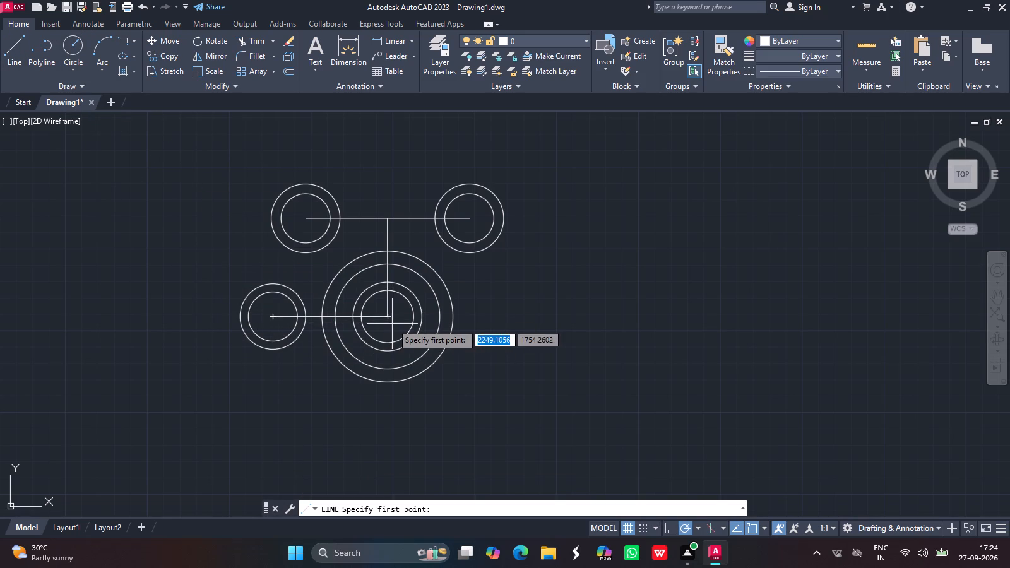
pyautogui.moveTo(387, 316); pyautogui.dragTo(526, 314)
pyautogui.write('70')
pyautogui.press('Return')
pyautogui.press('Return')
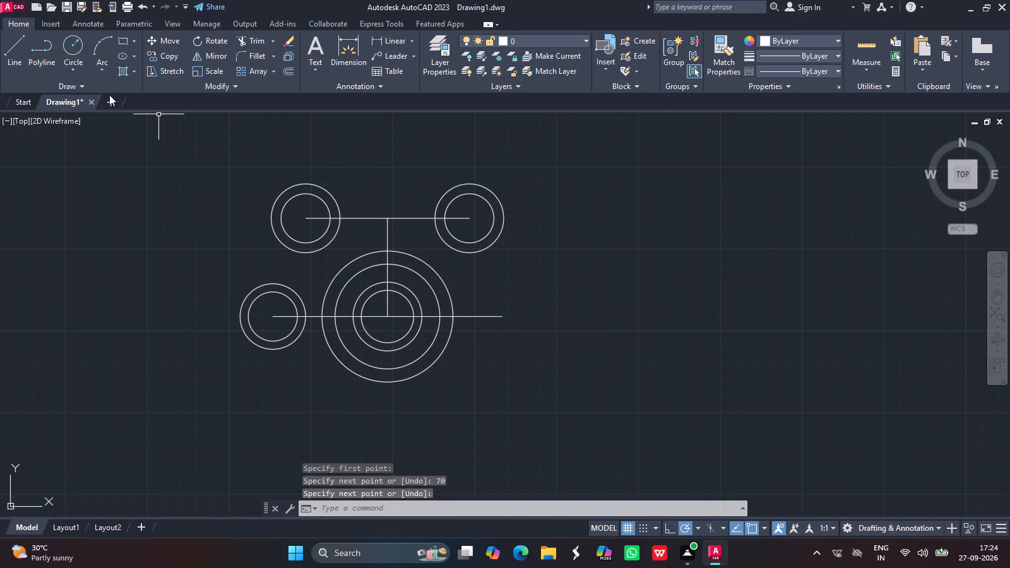
# Draw two concentric circles with radii 15 and 20 centred on the right end of the new 70-unit line.
pyautogui.click(72, 44)
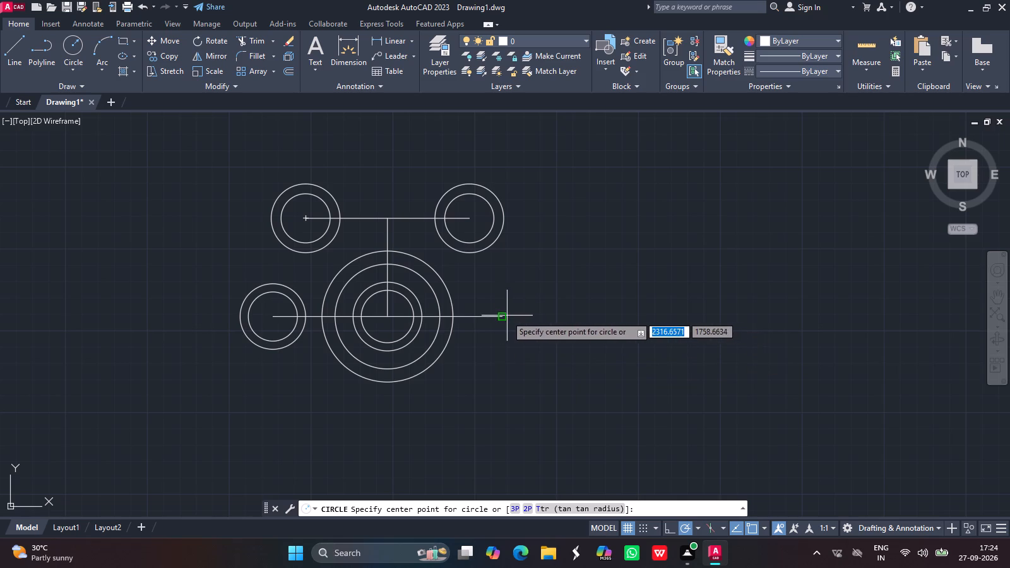
pyautogui.moveTo(500, 316); pyautogui.dragTo(473, 295)
pyautogui.write('15')
pyautogui.press('Return')
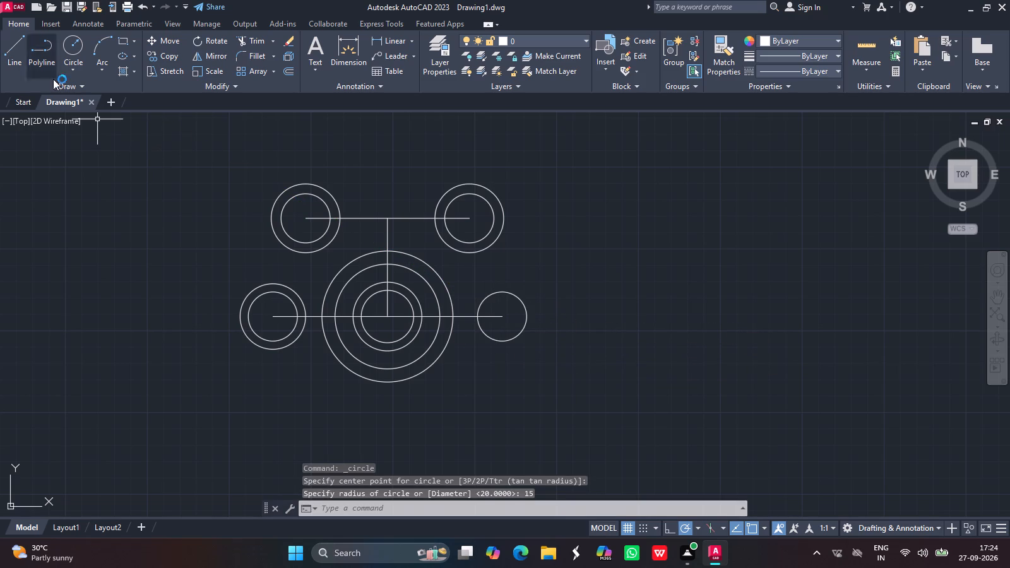
pyautogui.click(73, 37)
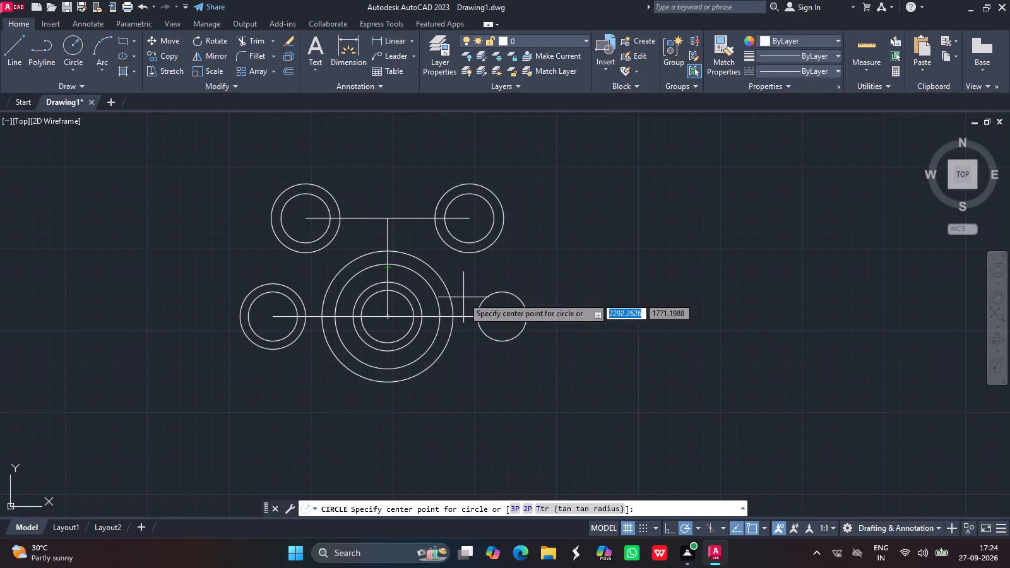
pyautogui.moveTo(504, 317); pyautogui.dragTo(466, 286)
pyautogui.write('20')
pyautogui.press('Return')
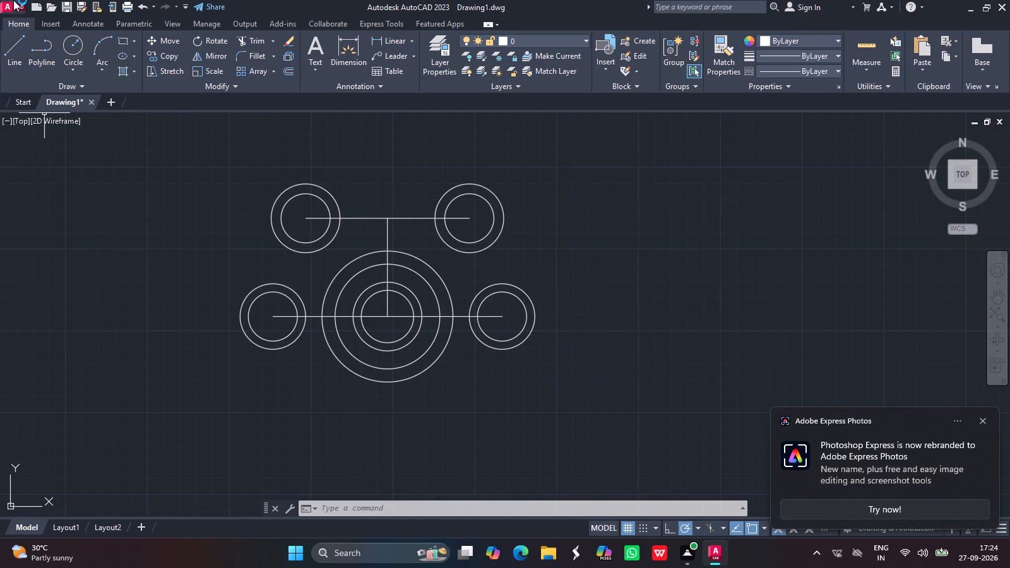
# Draw a vertical line 60 units down from the centre of the circles left of the large concentric circles.
pyautogui.click(12, 47)
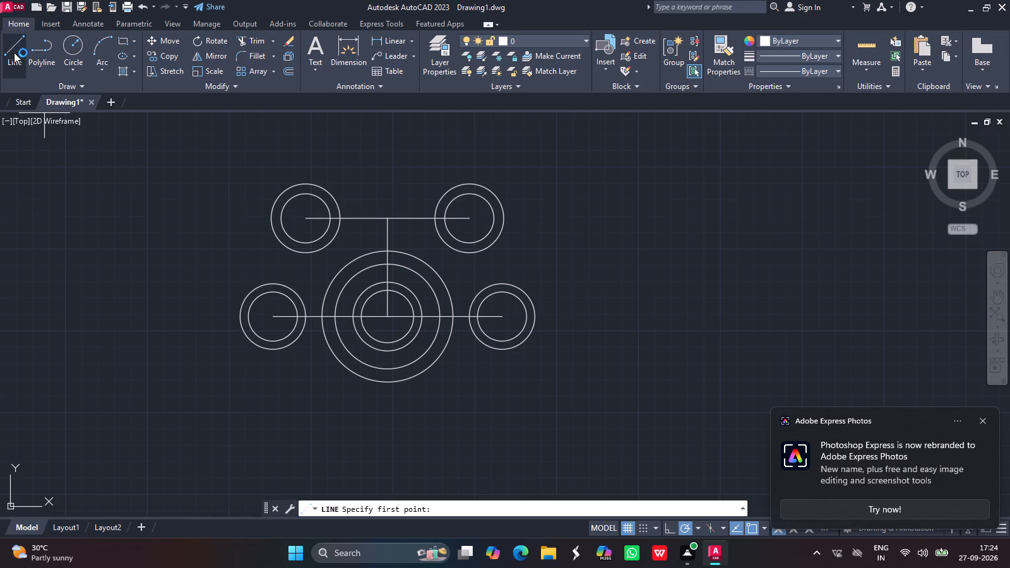
pyautogui.moveTo(272, 319); pyautogui.dragTo(271, 341)
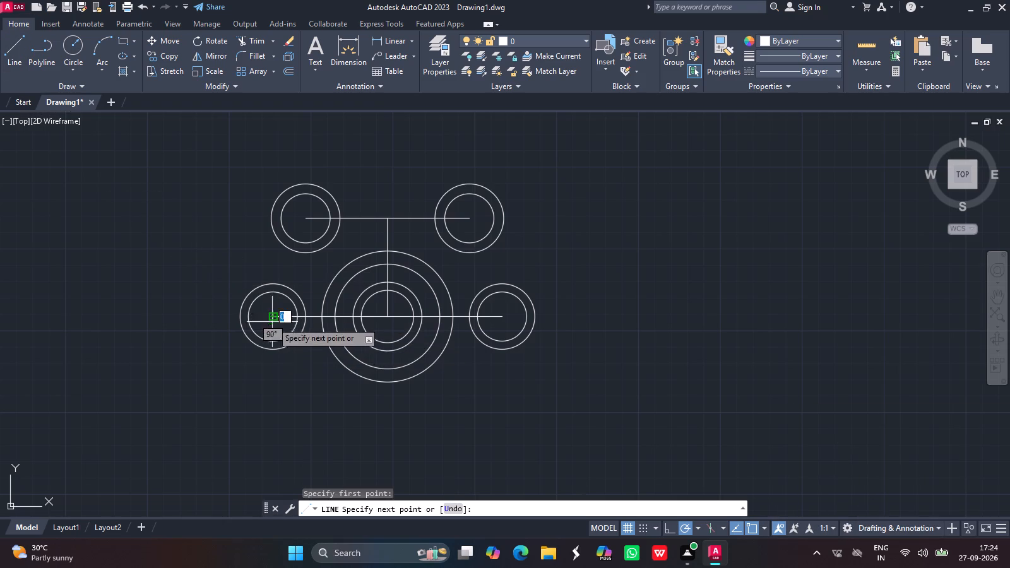
pyautogui.moveTo(271, 341); pyautogui.dragTo(274, 435)
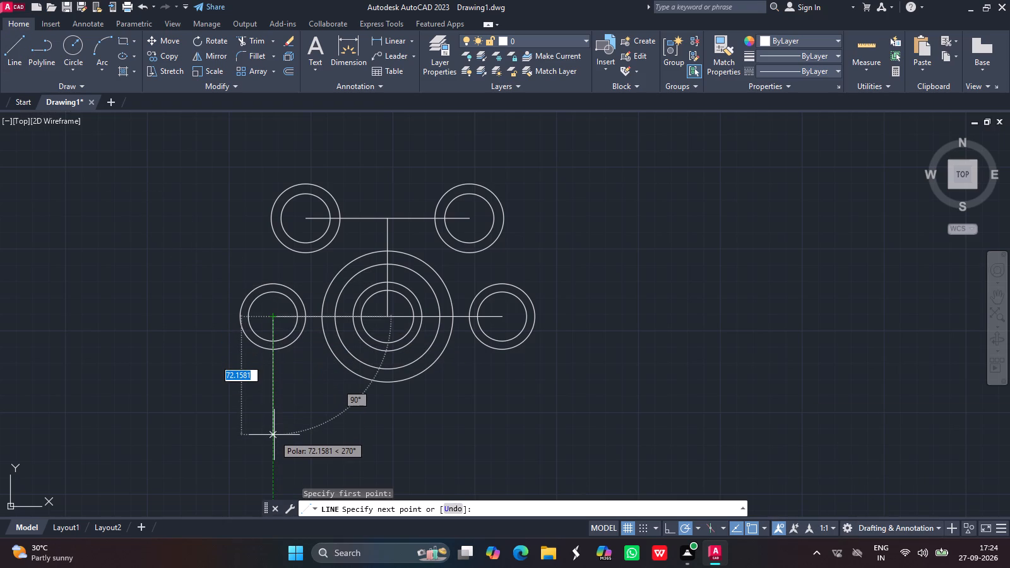
pyautogui.write('60')
pyautogui.press('Return')
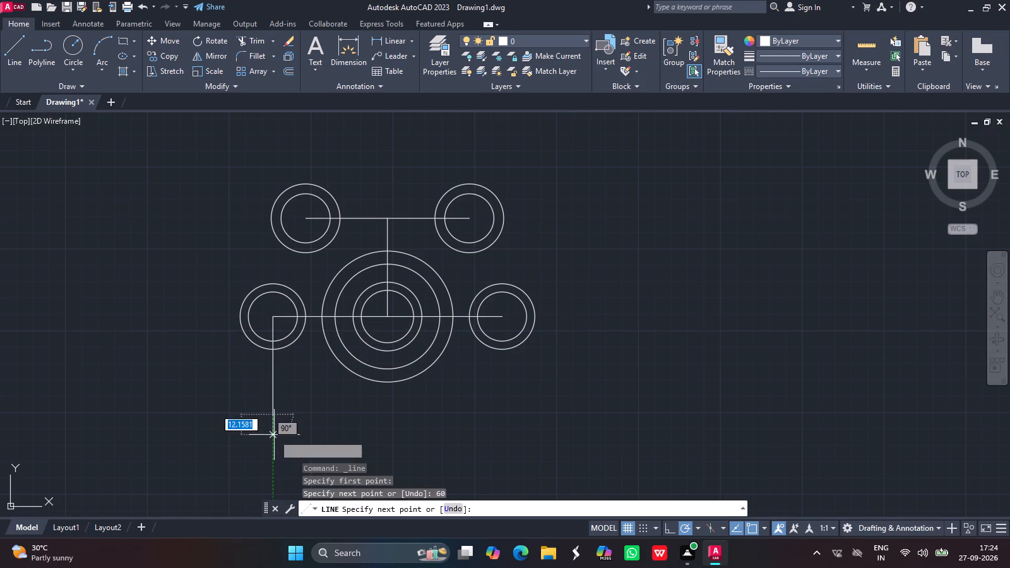
pyautogui.press('Return')
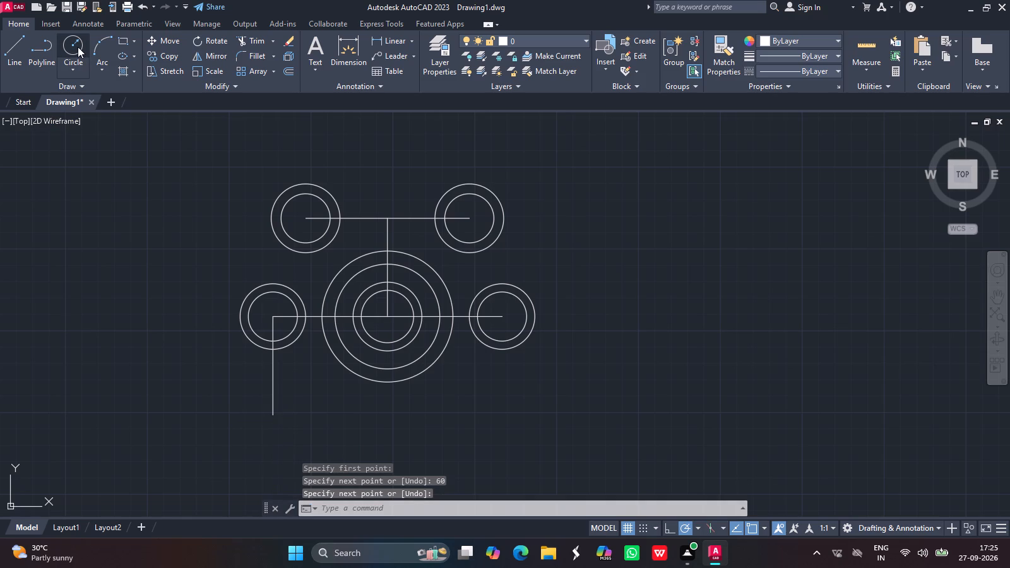
# Draw two concentric circles with radii 15 and 21 centred on the lower end of the new 60-unit vertical line.
pyautogui.click(78, 47)
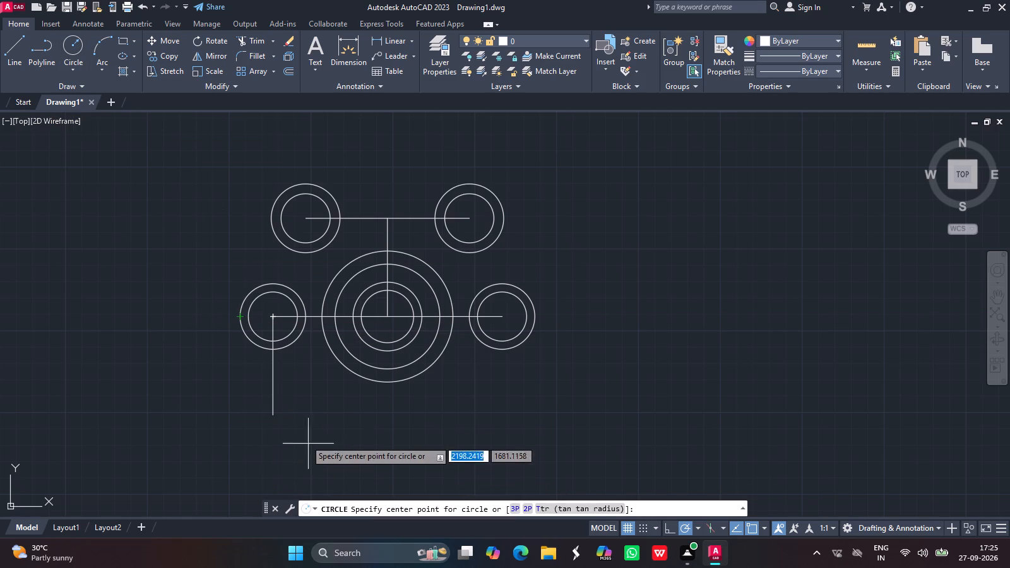
pyautogui.moveTo(272, 415); pyautogui.dragTo(254, 394)
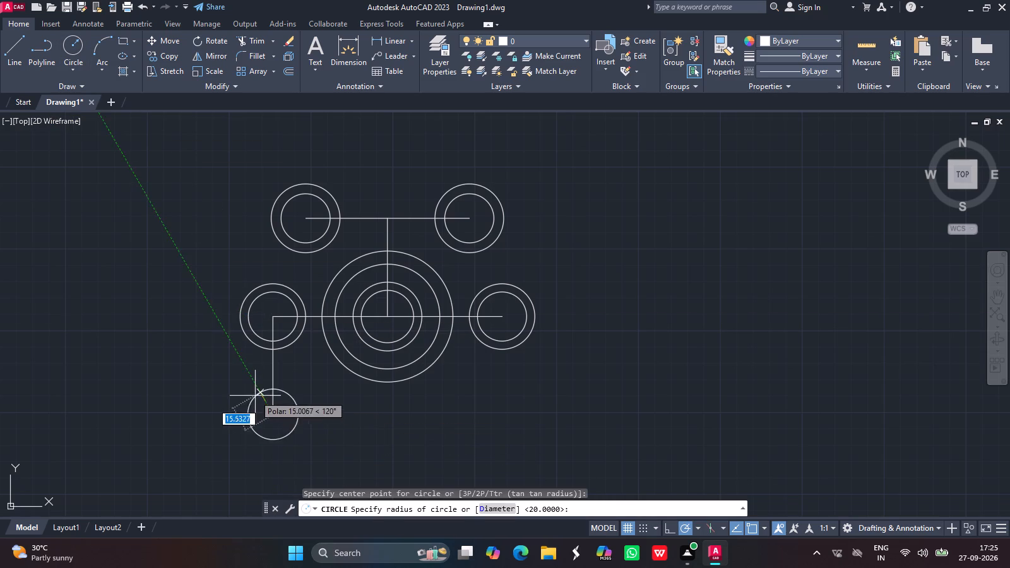
pyautogui.moveTo(254, 394); pyautogui.dragTo(252, 394)
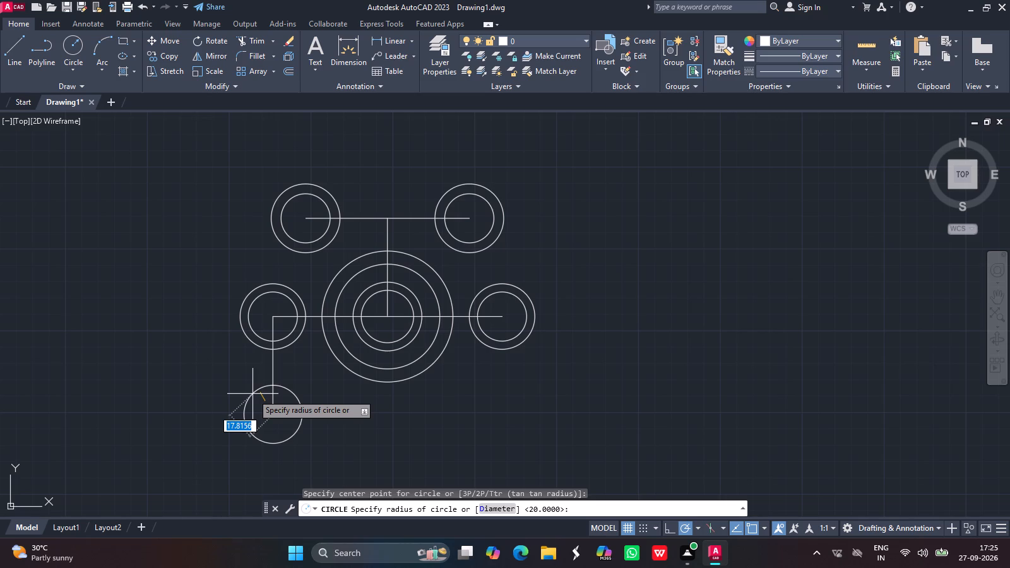
pyautogui.write('15')
pyautogui.press('Return')
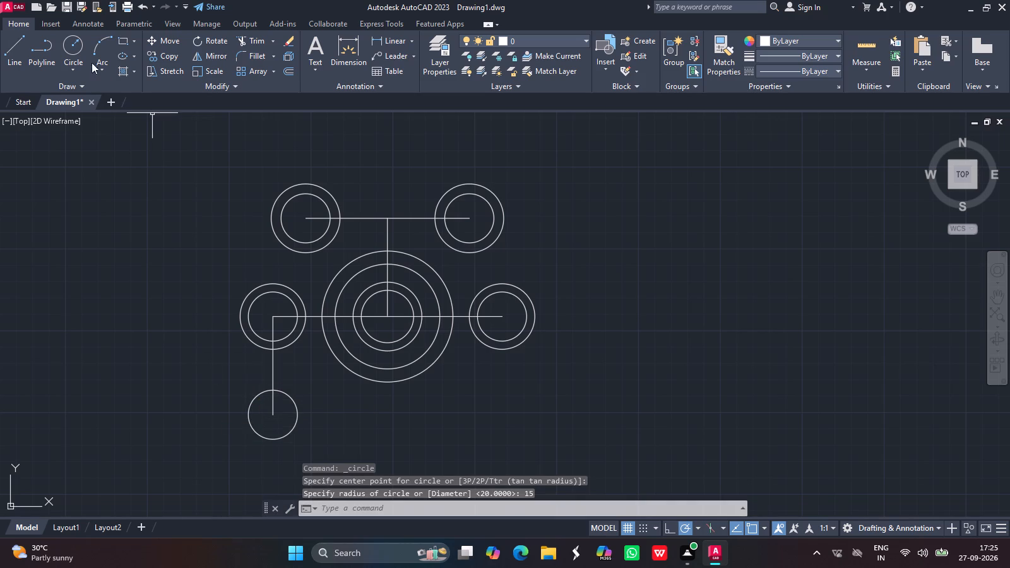
pyautogui.click(78, 56)
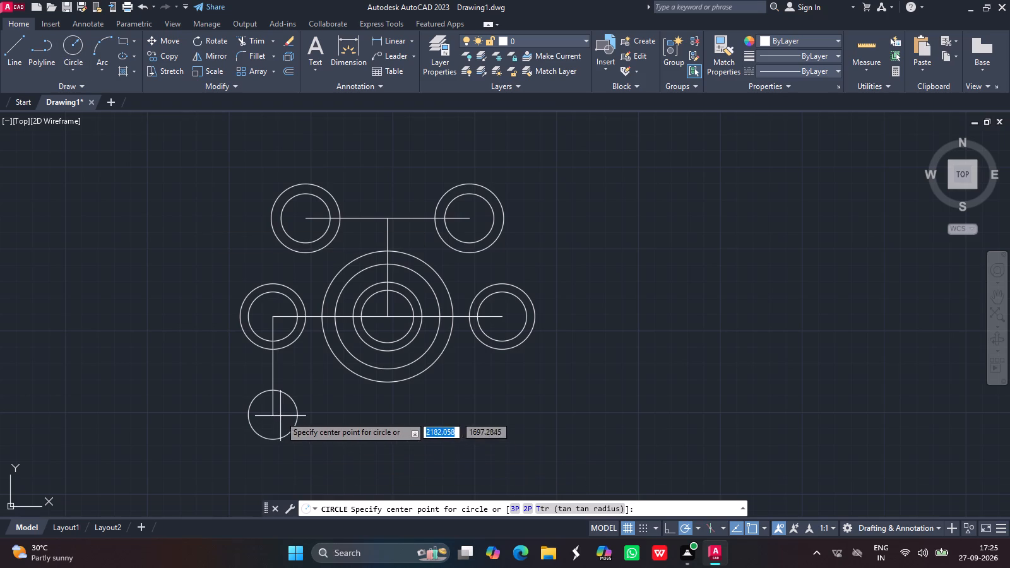
pyautogui.moveTo(273, 414); pyautogui.dragTo(237, 385)
pyautogui.write('21')
pyautogui.press('Return')
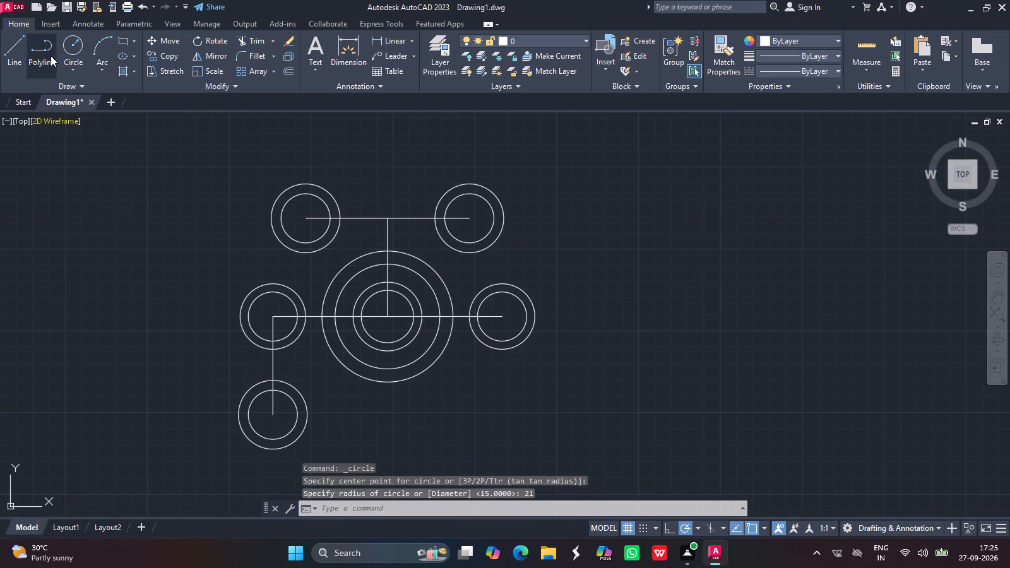
# Draw a vertical line 60 units down from the centre of the circles right of the large concentric circles.
pyautogui.click(11, 49)
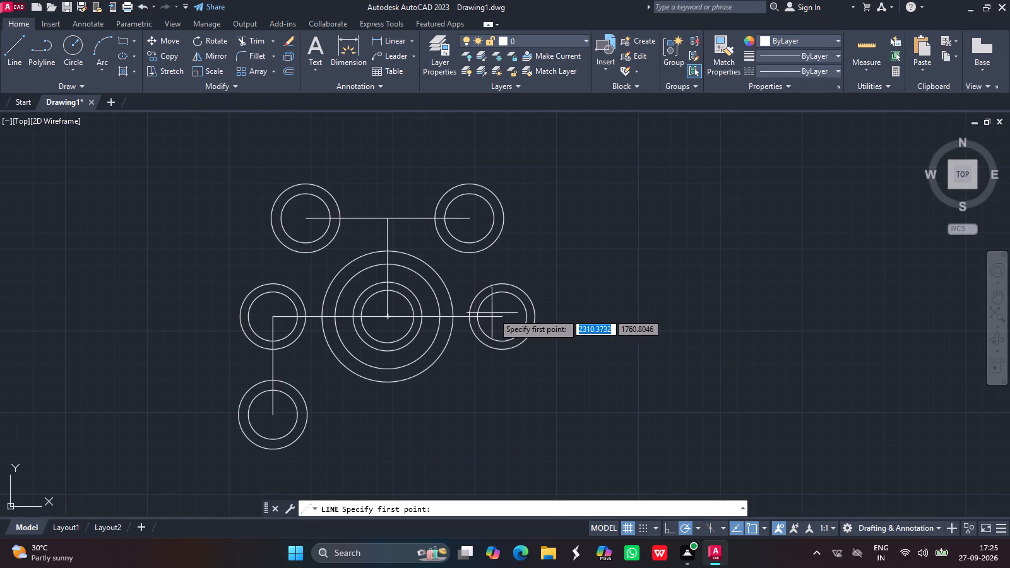
pyautogui.moveTo(502, 313); pyautogui.dragTo(502, 388)
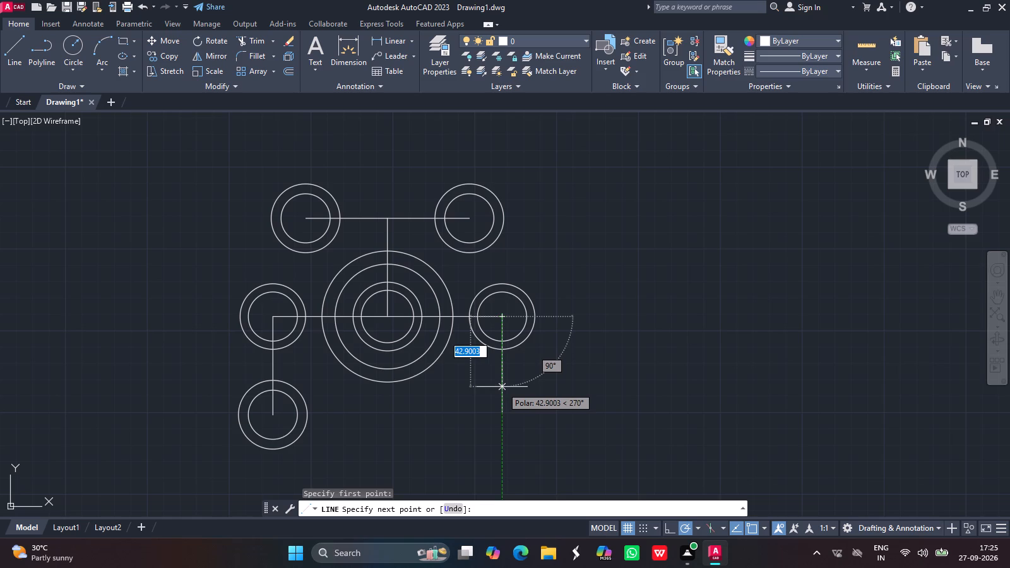
pyautogui.moveTo(502, 388); pyautogui.dragTo(501, 389)
pyautogui.write('60')
pyautogui.press('Return')
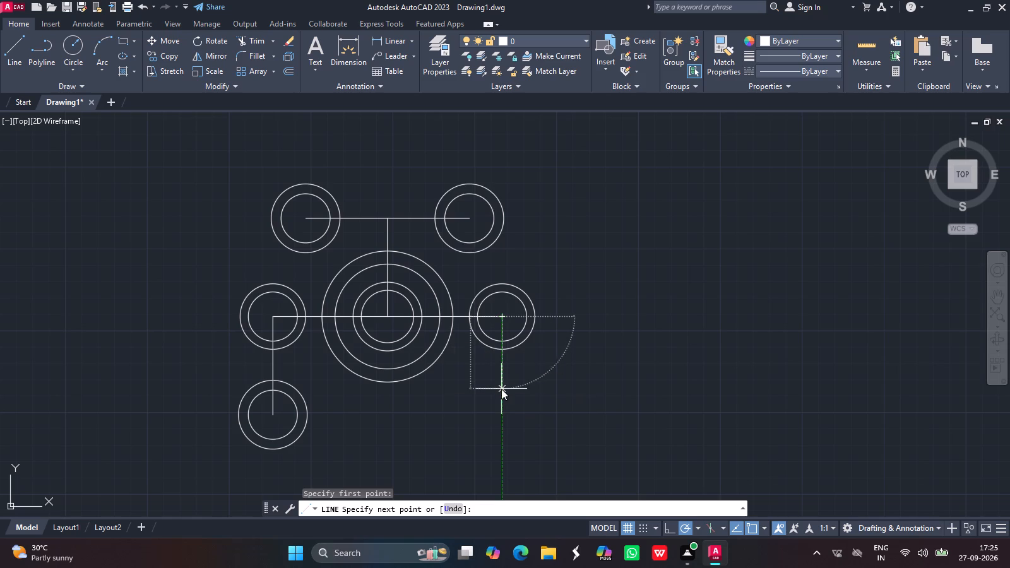
pyautogui.press('Return')
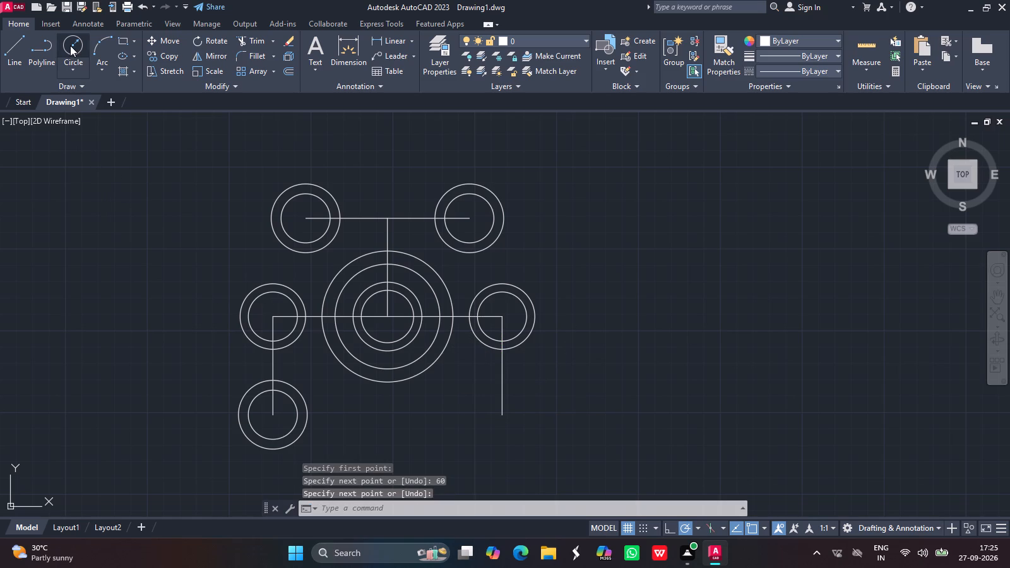
# Draw two concentric circles with radii 15 and 21 centred on the lower end of the new 60-unit vertical line.
pyautogui.click(70, 45)
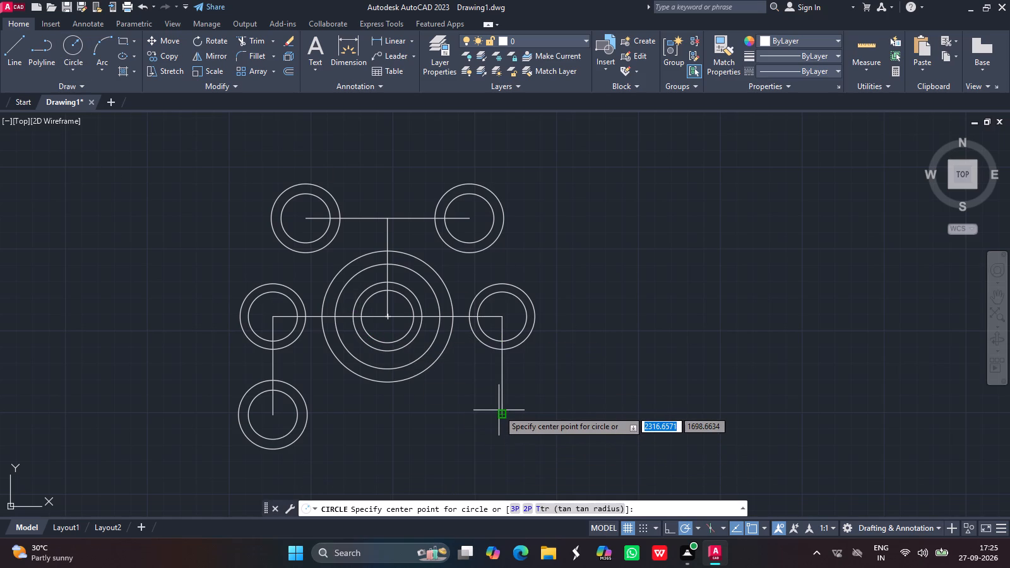
pyautogui.moveTo(501, 413); pyautogui.dragTo(474, 394)
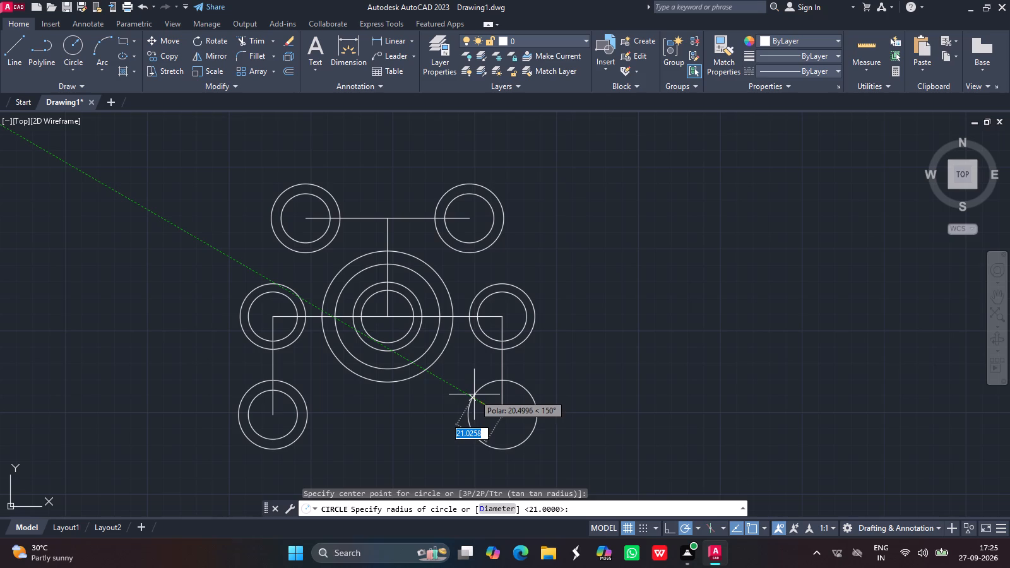
pyautogui.write('15')
pyautogui.press('Return')
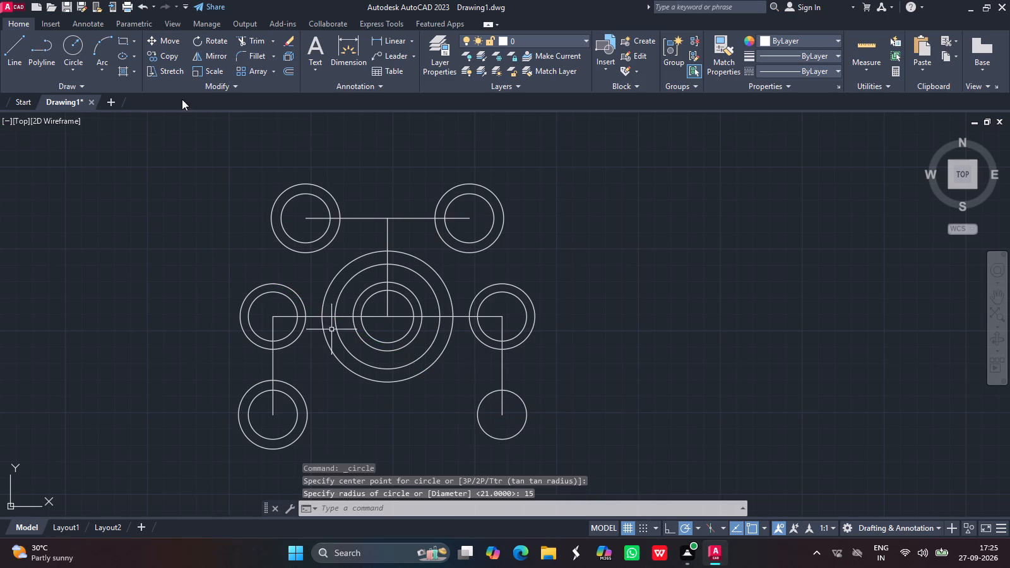
pyautogui.click(80, 39)
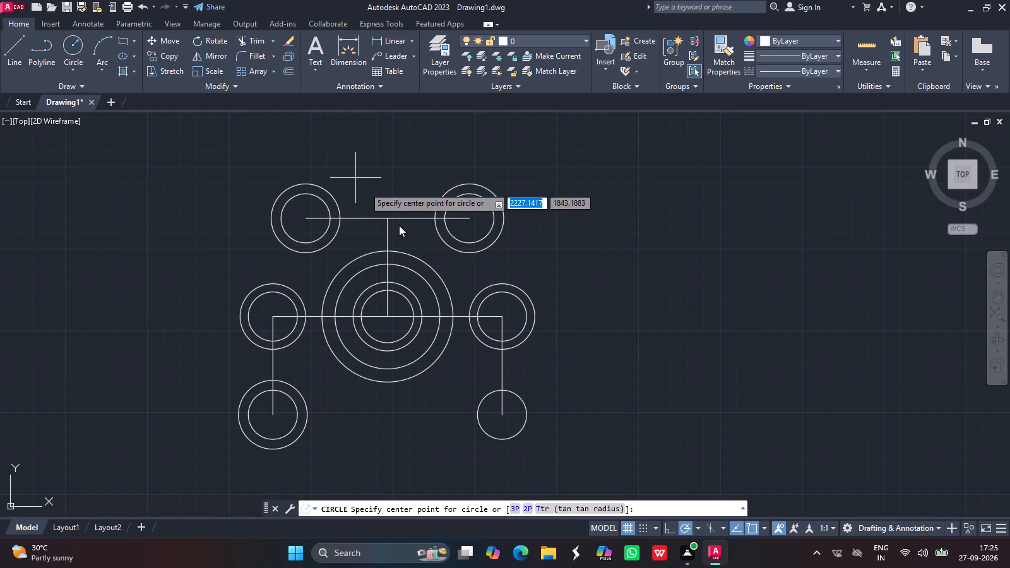
pyautogui.moveTo(504, 414); pyautogui.dragTo(466, 394)
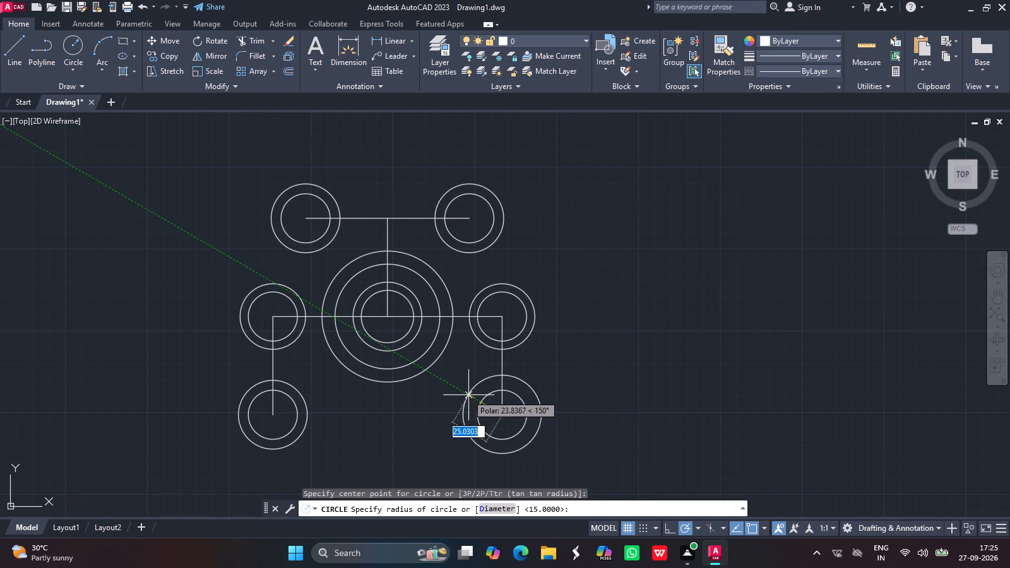
pyautogui.moveTo(466, 394); pyautogui.dragTo(465, 393)
pyautogui.write('21')
pyautogui.press('Return')
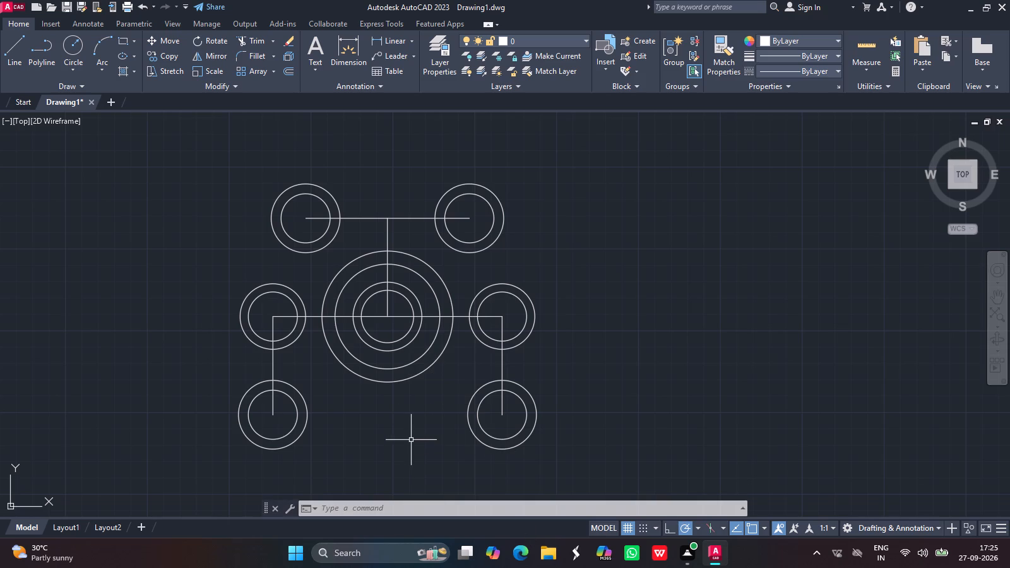
# Fillet the outermost large circle to the outer circles of the lower-right and lower-left pairs with radius 20.
pyautogui.click(244, 55)
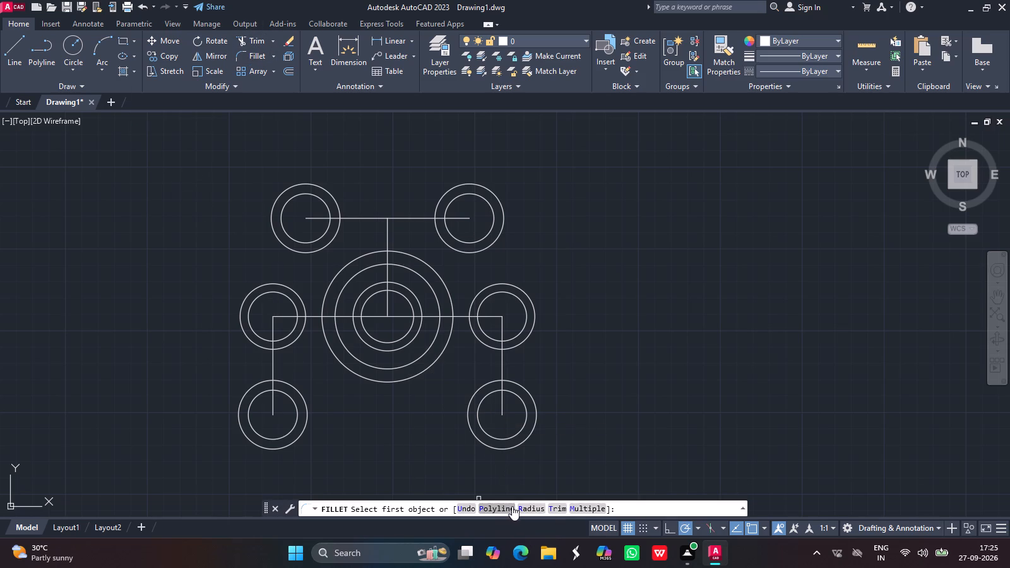
pyautogui.click(530, 509)
pyautogui.write('20')
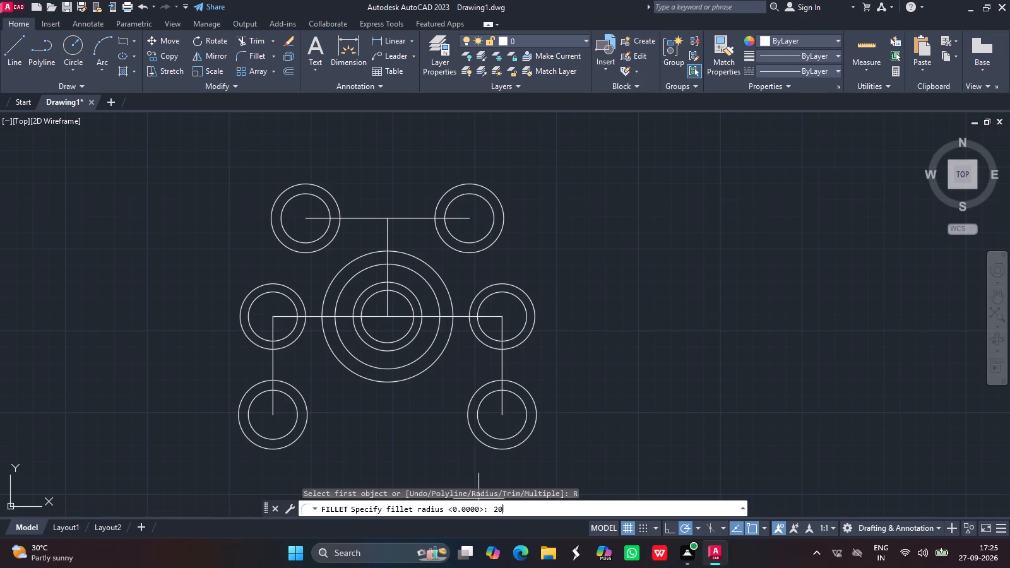
pyautogui.press('Return')
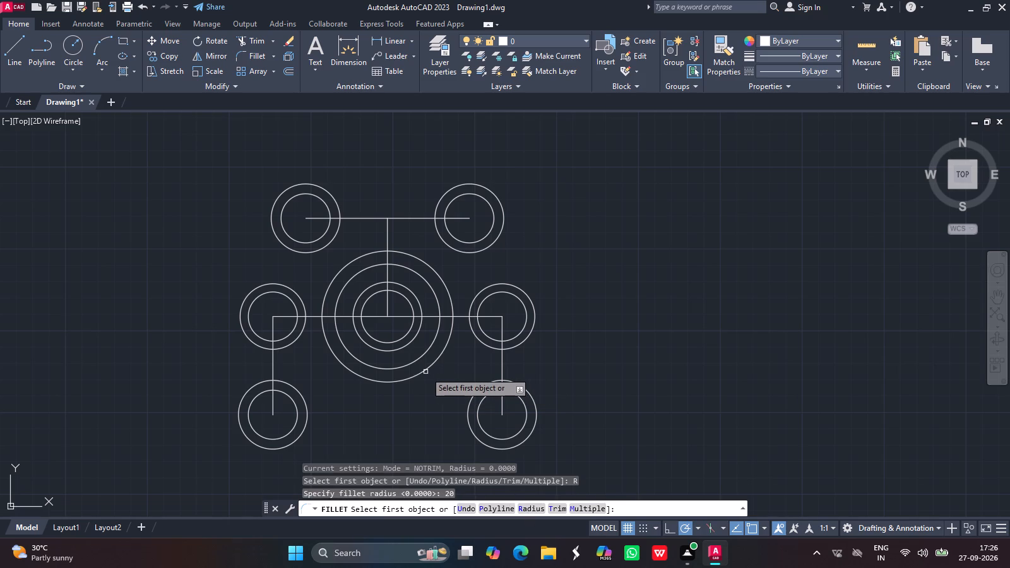
pyautogui.moveTo(425, 372); pyautogui.dragTo(472, 403)
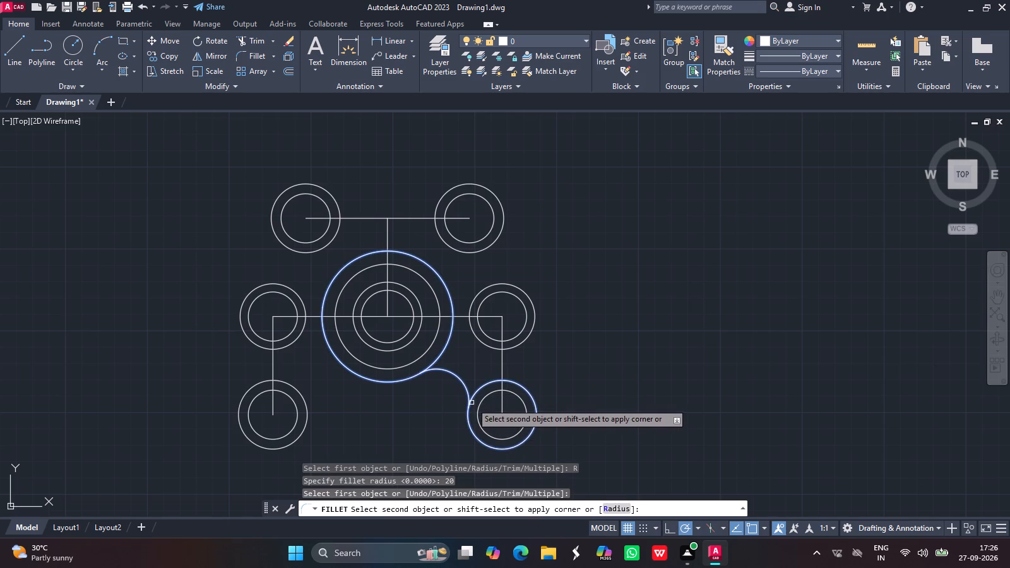
pyautogui.moveTo(472, 403); pyautogui.dragTo(377, 387)
pyautogui.press('Return')
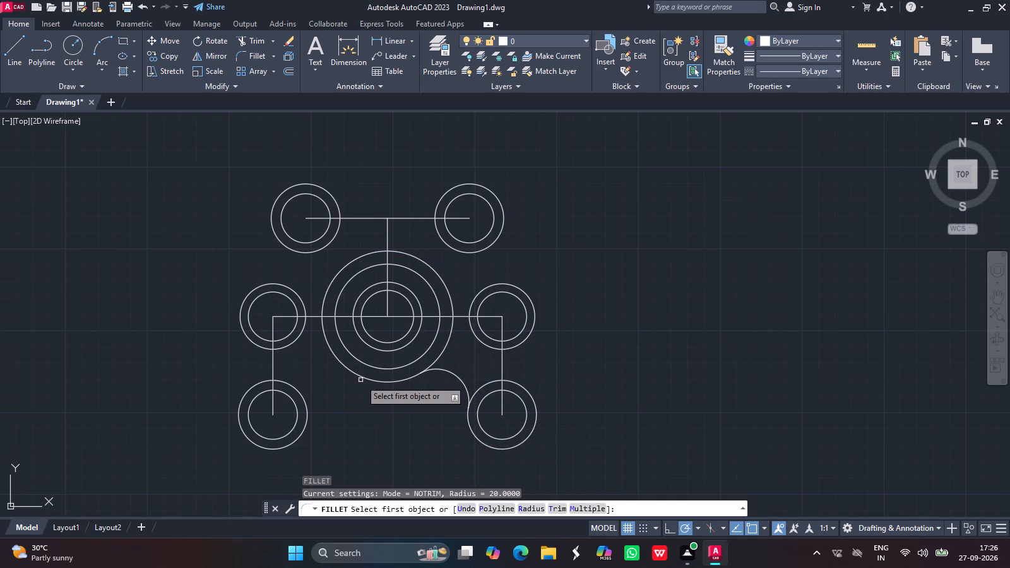
pyautogui.click(360, 378)
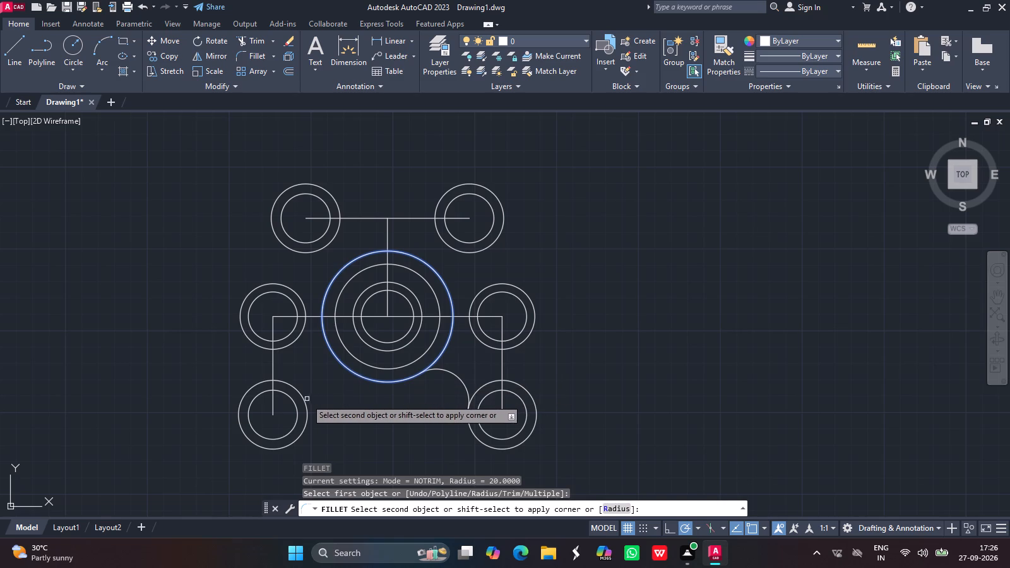
pyautogui.click(300, 397)
# Fillet the outer circles of the upper-left and upper-right pairs to the outermost large circle, keeping the 20-unit radius.
pyautogui.press('Return')
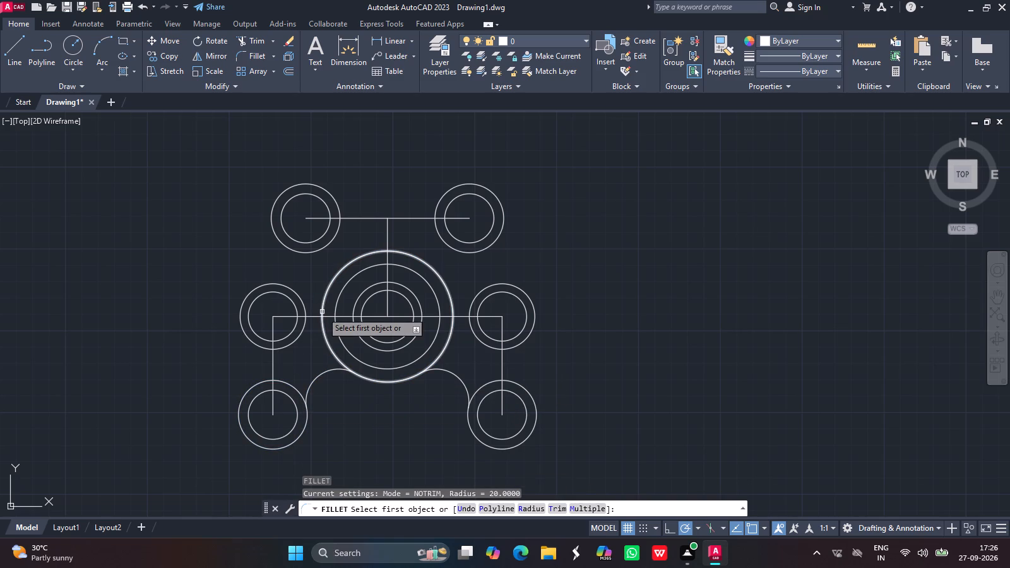
pyautogui.moveTo(331, 243); pyautogui.dragTo(354, 257)
pyautogui.click(354, 257)
pyautogui.press('Return')
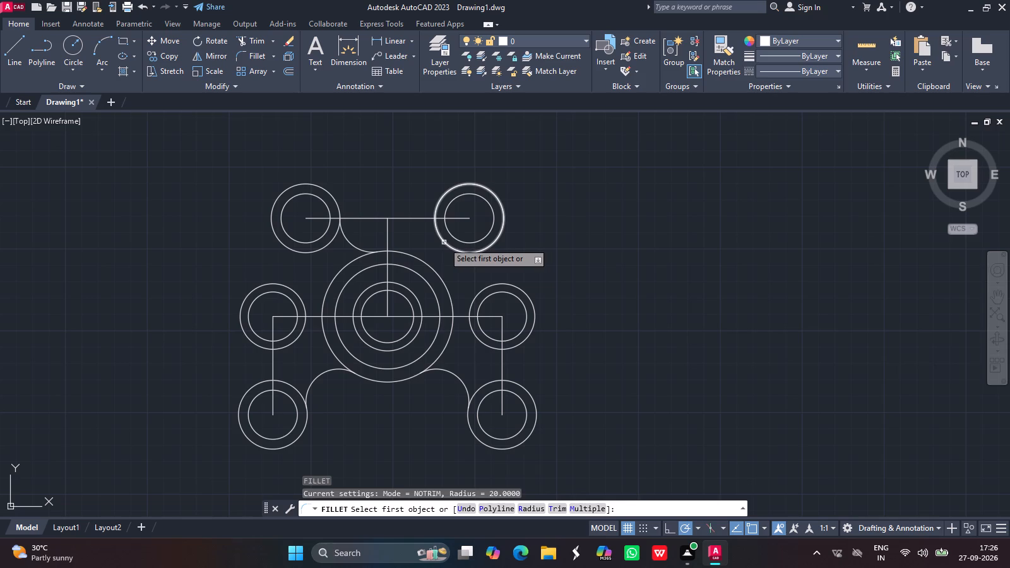
pyautogui.moveTo(444, 242); pyautogui.dragTo(409, 257)
pyautogui.click(409, 257)
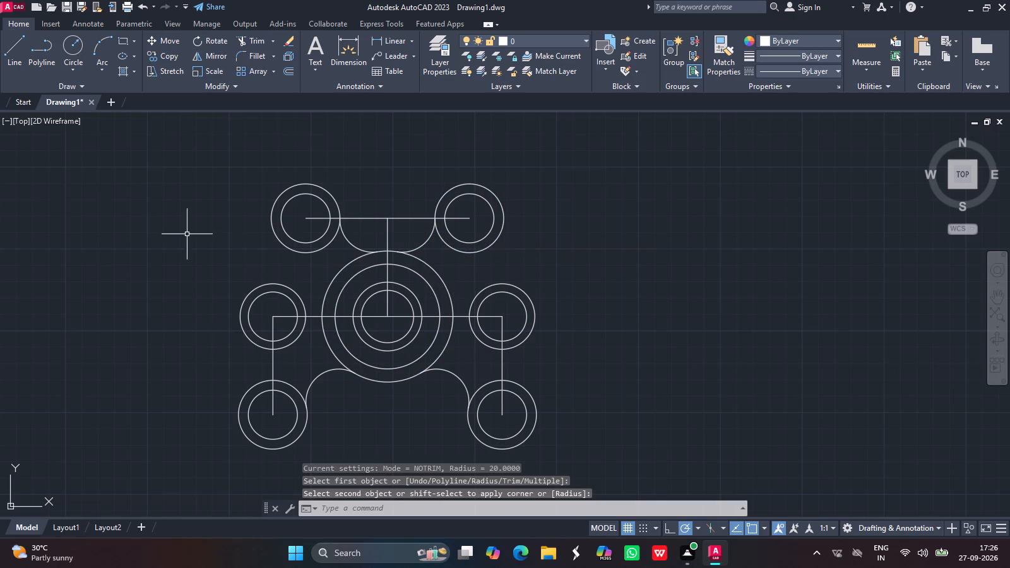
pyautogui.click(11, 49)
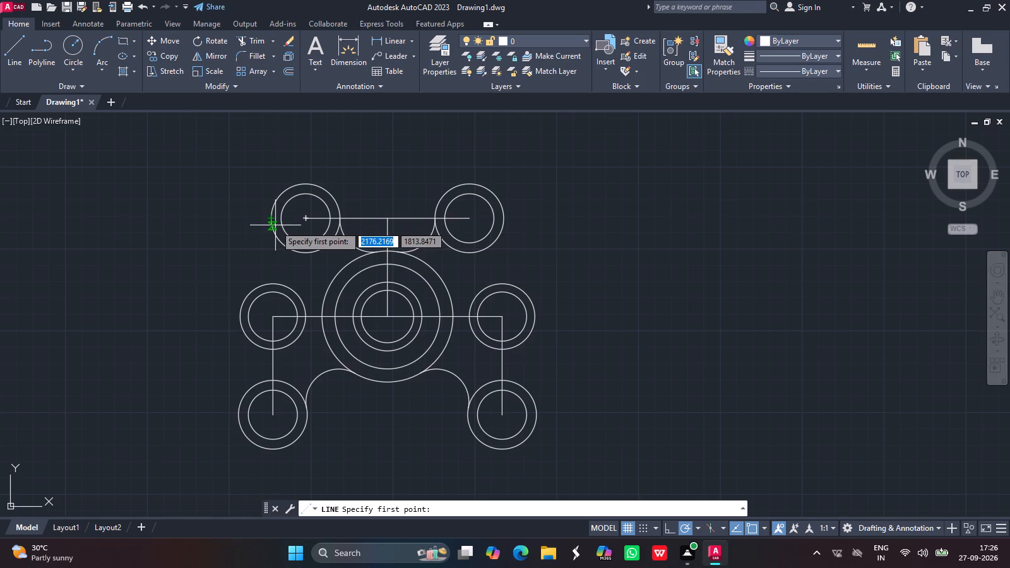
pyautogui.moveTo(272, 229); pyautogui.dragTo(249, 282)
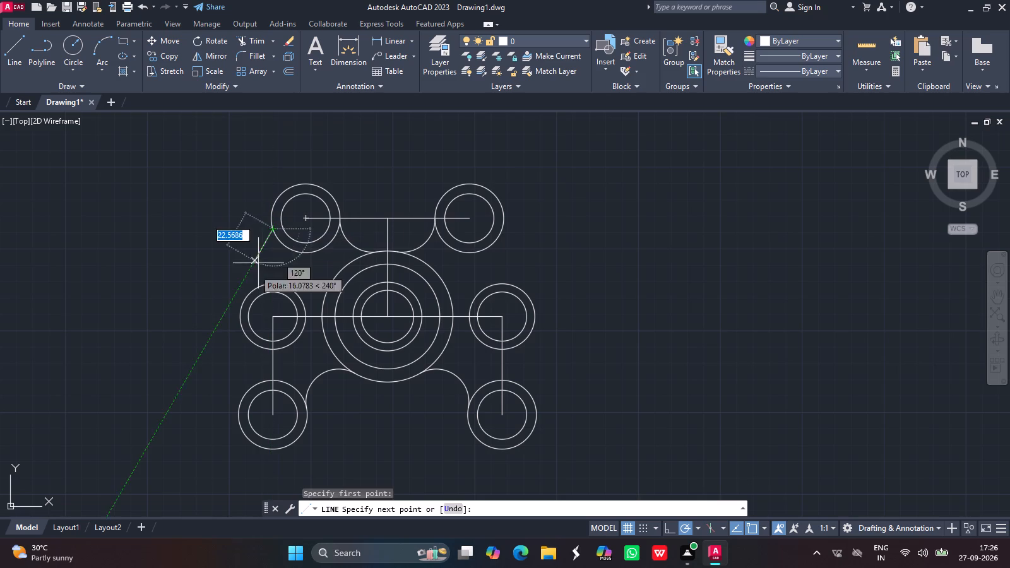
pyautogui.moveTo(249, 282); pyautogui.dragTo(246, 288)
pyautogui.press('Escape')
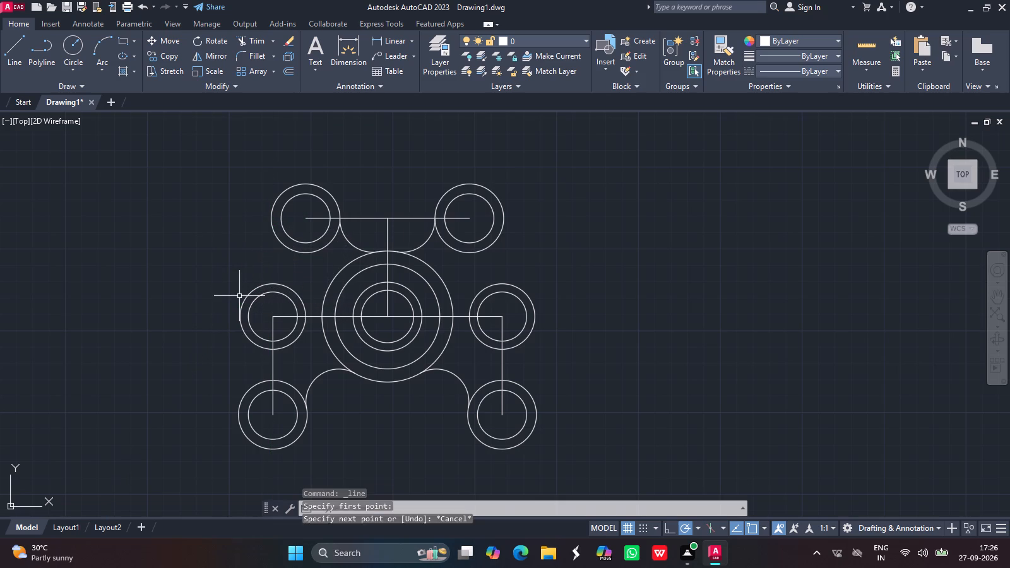
# Draw a line about 55 units long from the upper-left outer circle's left quadrant to the middle-left outer circle's left side.
pyautogui.click(9, 51)
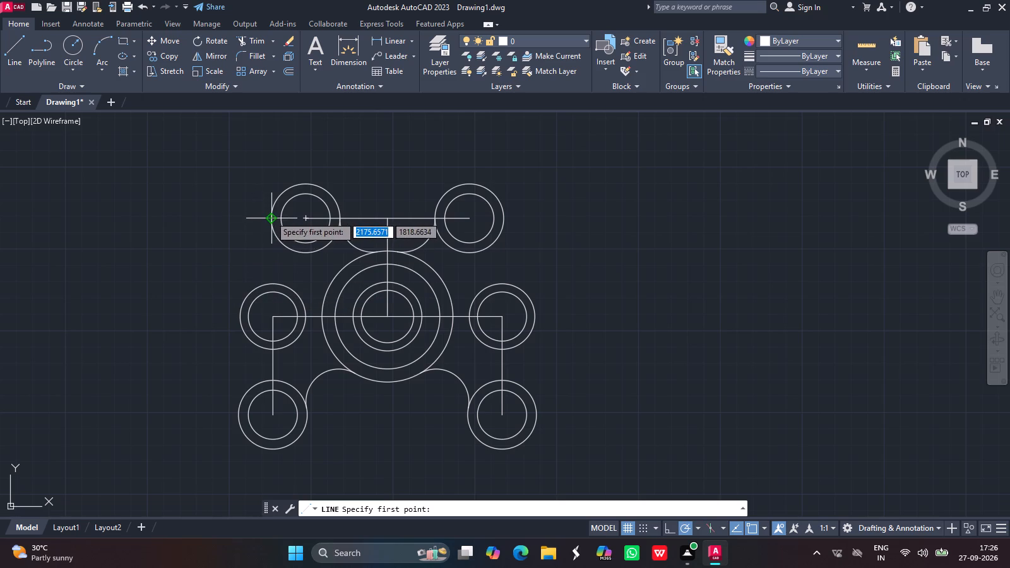
pyautogui.moveTo(270, 216); pyautogui.dragTo(238, 302)
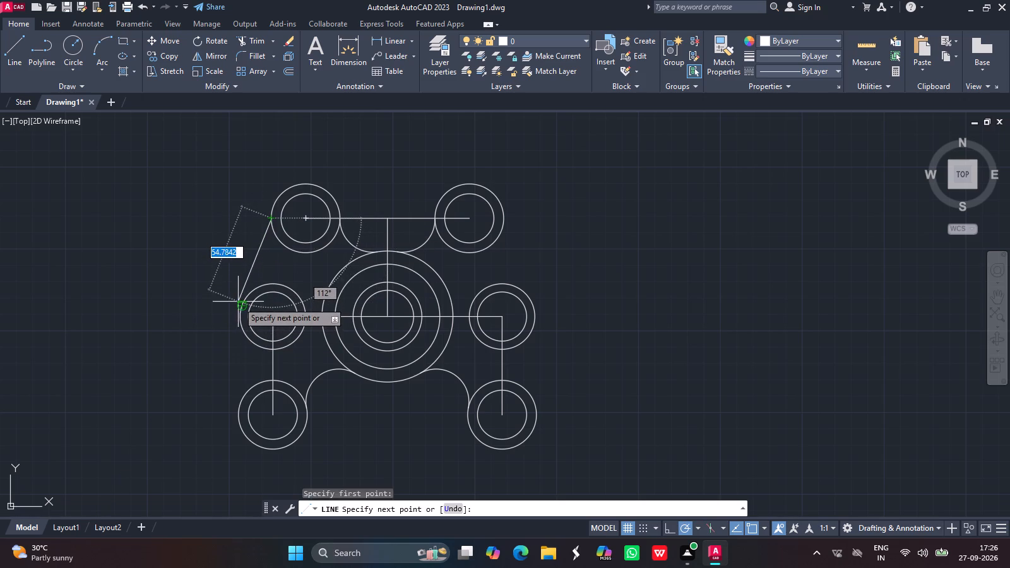
pyautogui.moveTo(238, 302); pyautogui.dragTo(241, 305)
pyautogui.click(241, 305)
pyautogui.press('Return')
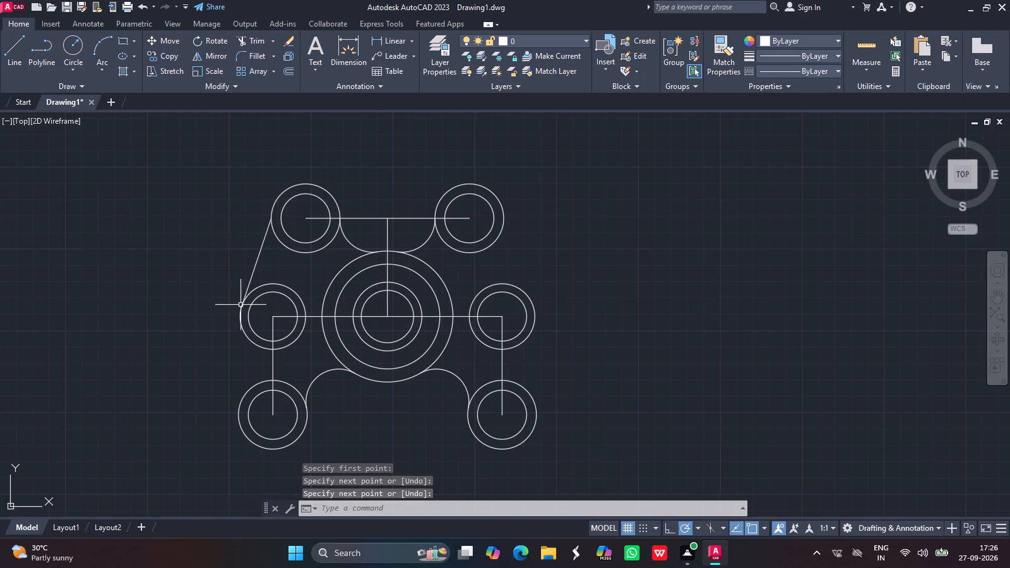
# Draw a line joining the left quadrants of the middle-left and lower-left outer circles.
pyautogui.click(15, 45)
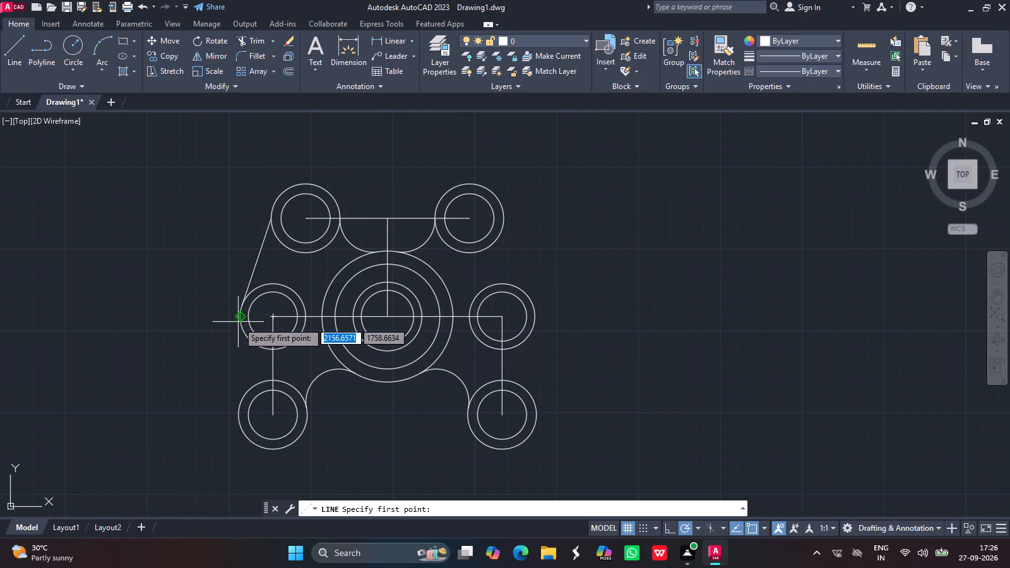
pyautogui.moveTo(238, 319); pyautogui.dragTo(239, 401)
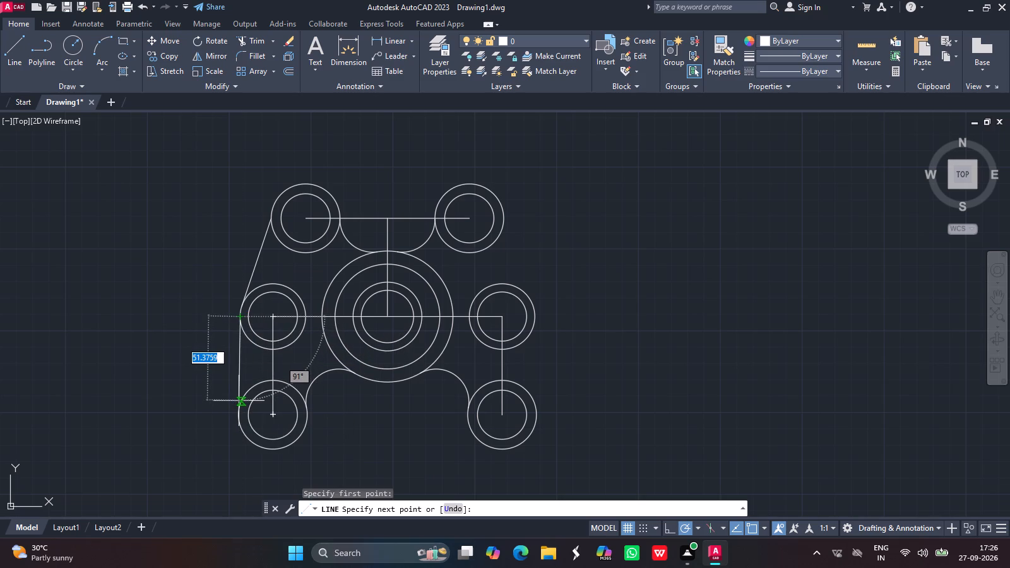
pyautogui.click(236, 417)
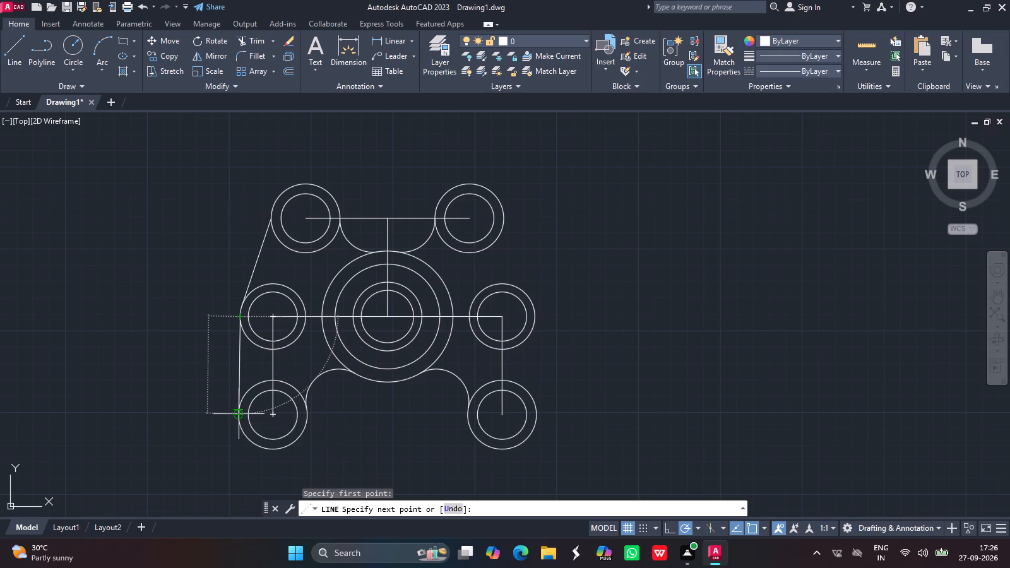
pyautogui.press('Return')
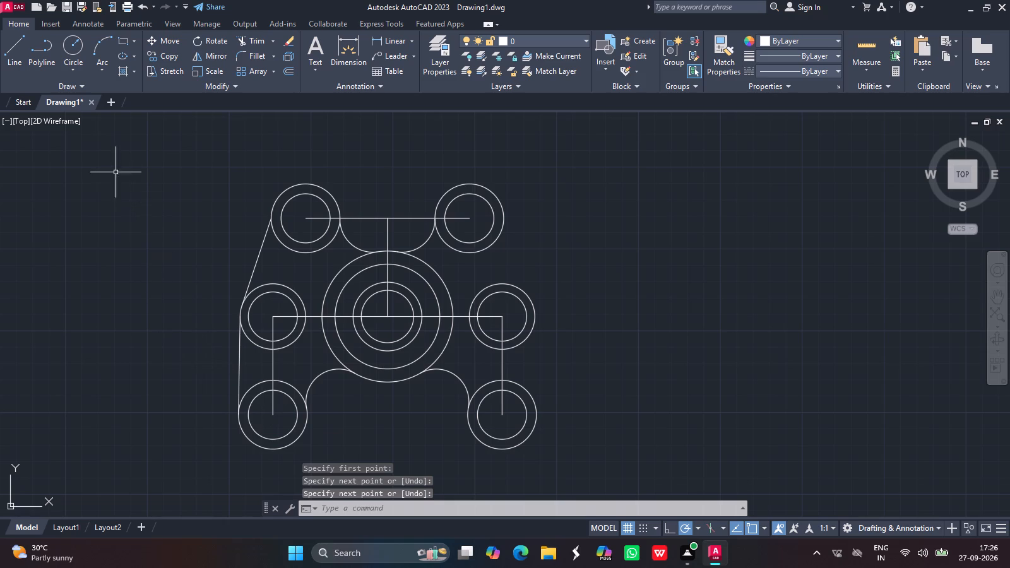
# Draw a line from the right edge of the upper-right outer circle to the right side of the middle-right outer circle.
pyautogui.click(16, 49)
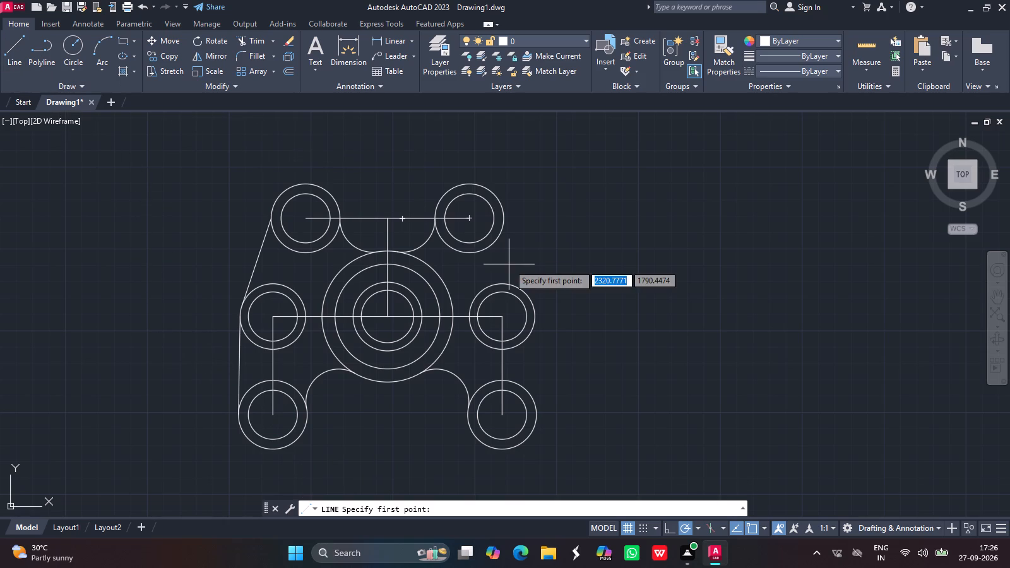
pyautogui.moveTo(504, 220); pyautogui.dragTo(526, 281)
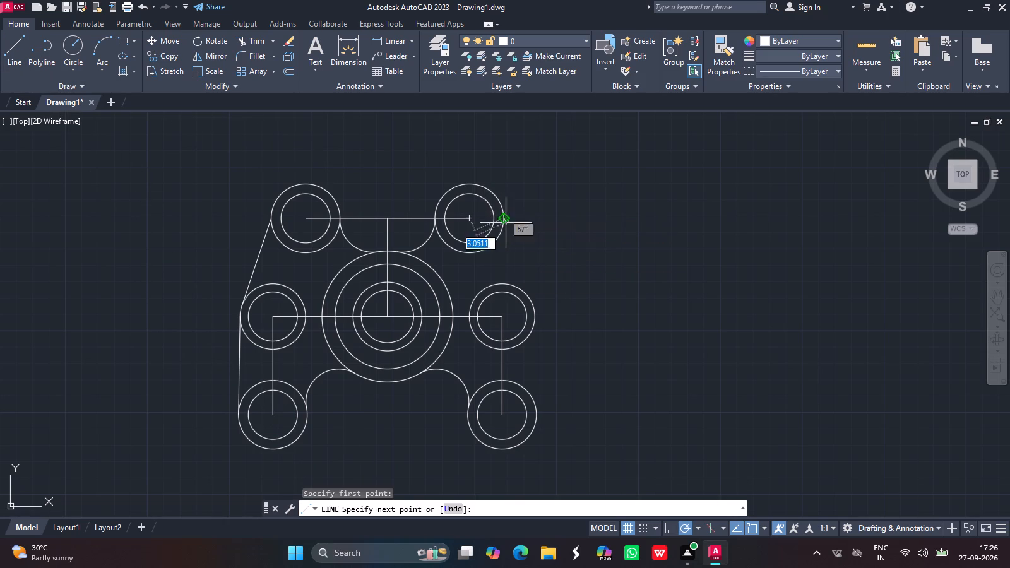
pyautogui.moveTo(526, 281); pyautogui.dragTo(533, 307)
pyautogui.click(533, 306)
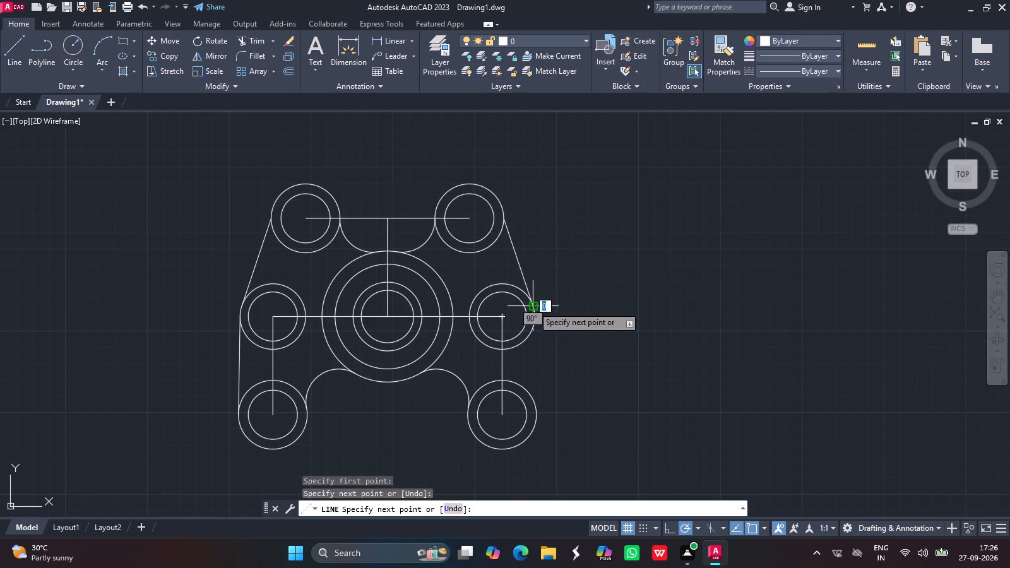
pyautogui.press('Return')
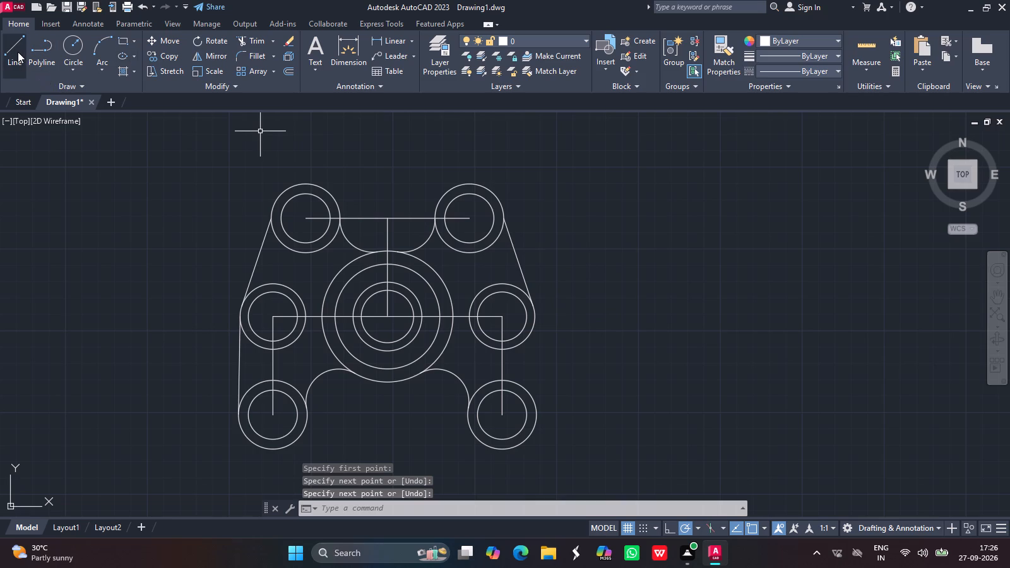
# Draw a line joining the right quadrants of the middle-right and lower-right outer circles.
pyautogui.click(18, 52)
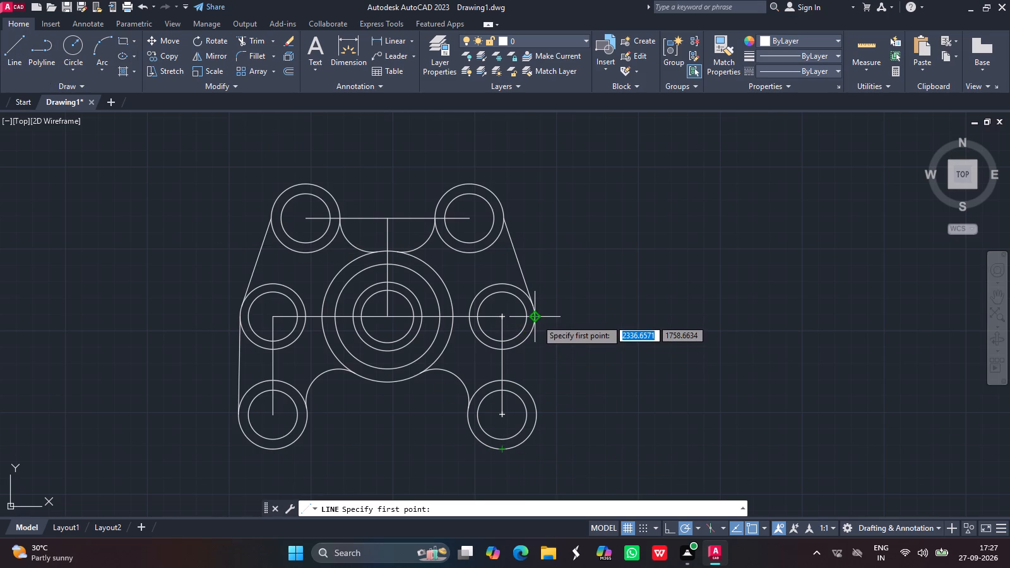
pyautogui.moveTo(537, 319); pyautogui.dragTo(522, 390)
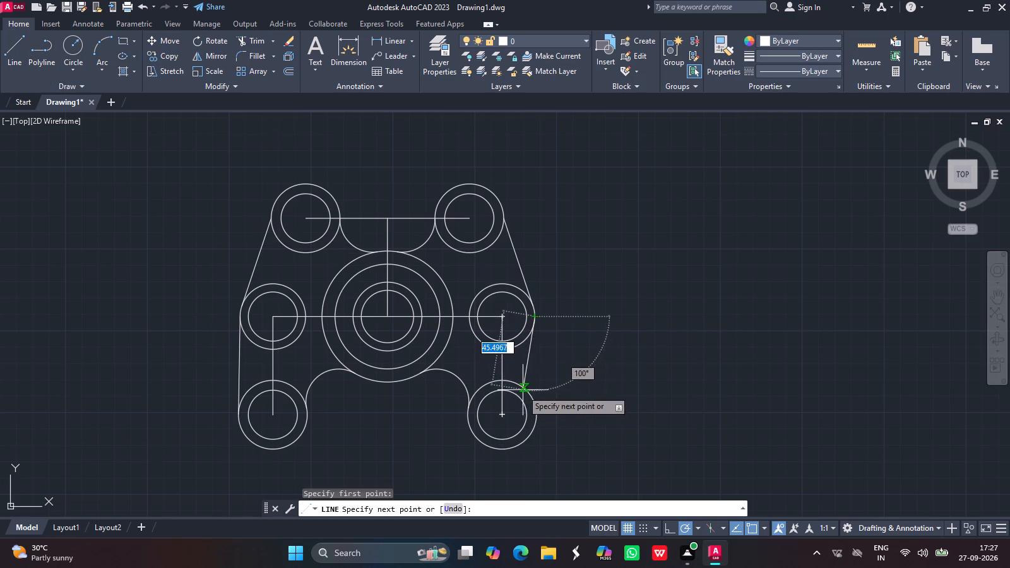
pyautogui.moveTo(522, 390); pyautogui.dragTo(537, 418)
pyautogui.click(537, 418)
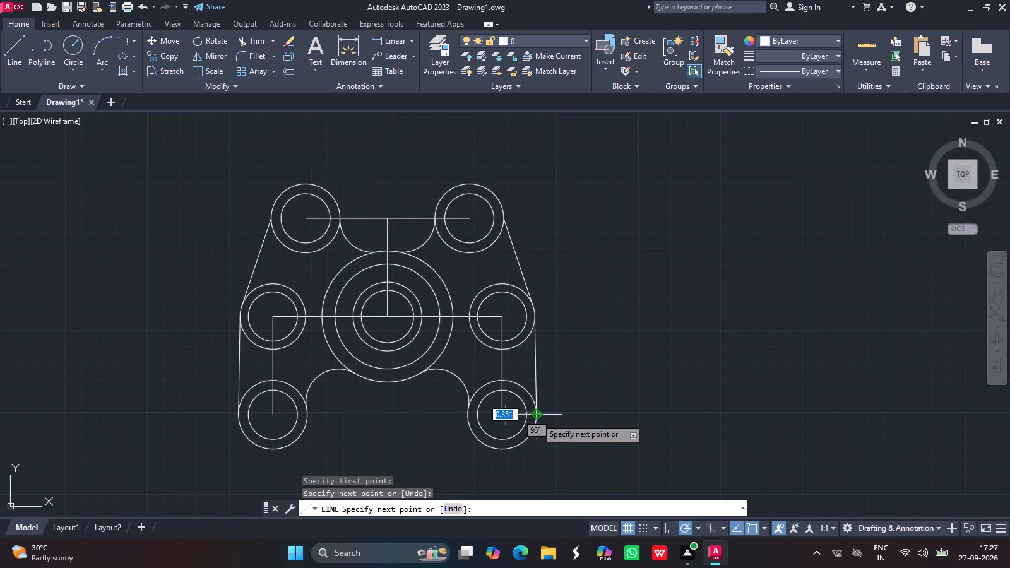
pyautogui.press('Return')
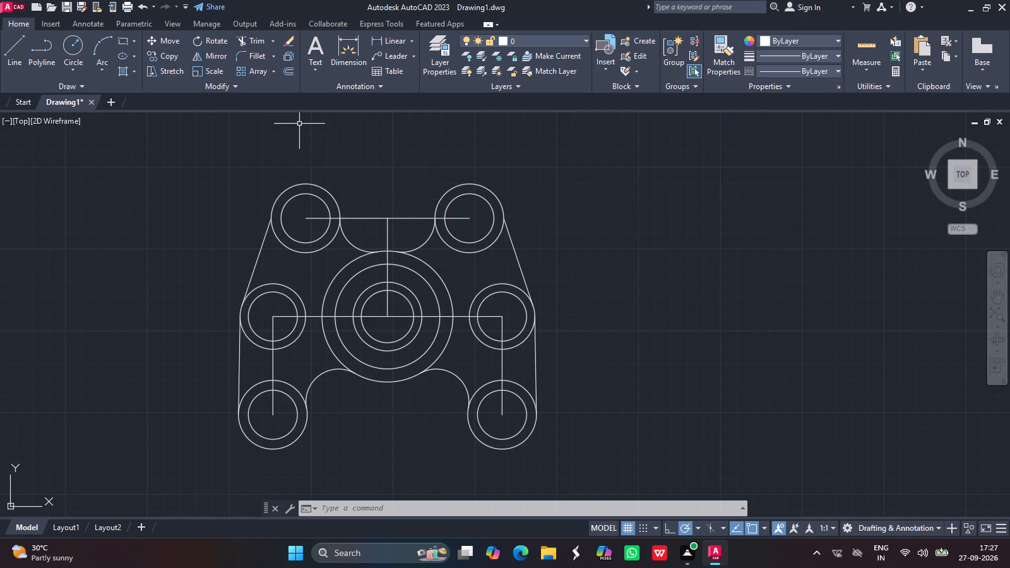
# Draw a vertical line from the centre of the large circles down to just below the outermost large circle.
pyautogui.click(16, 40)
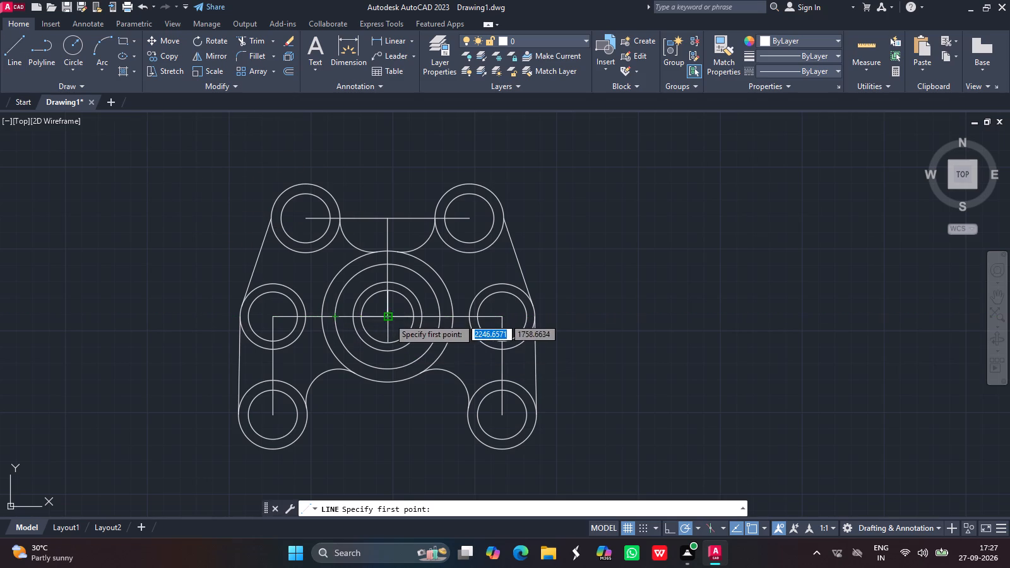
pyautogui.moveTo(389, 318); pyautogui.dragTo(388, 391)
pyautogui.click(388, 391)
pyautogui.press('Return')
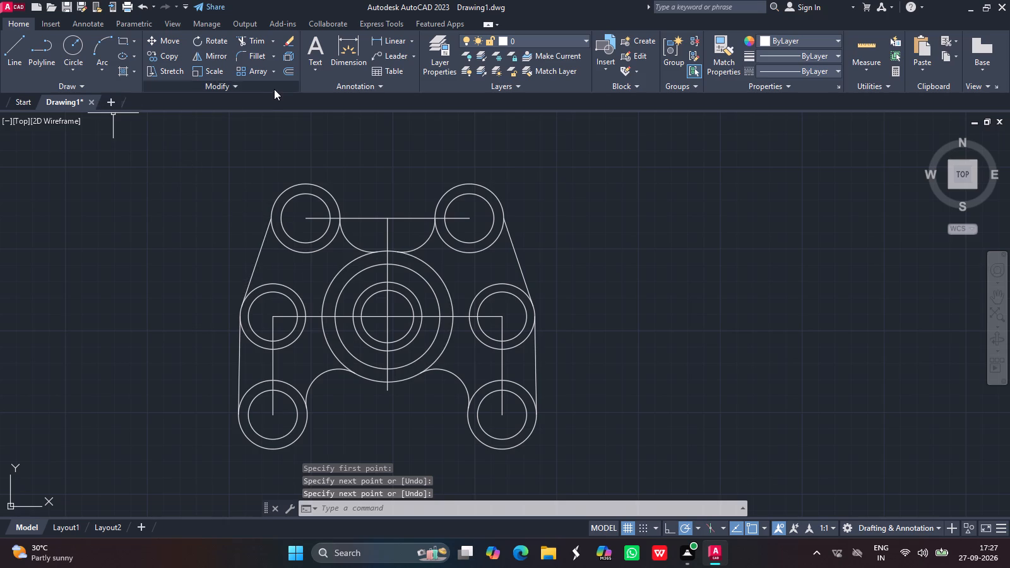
# Offset the upper and lower vertical centre lines by 3 units to both sides.
pyautogui.click(282, 68)
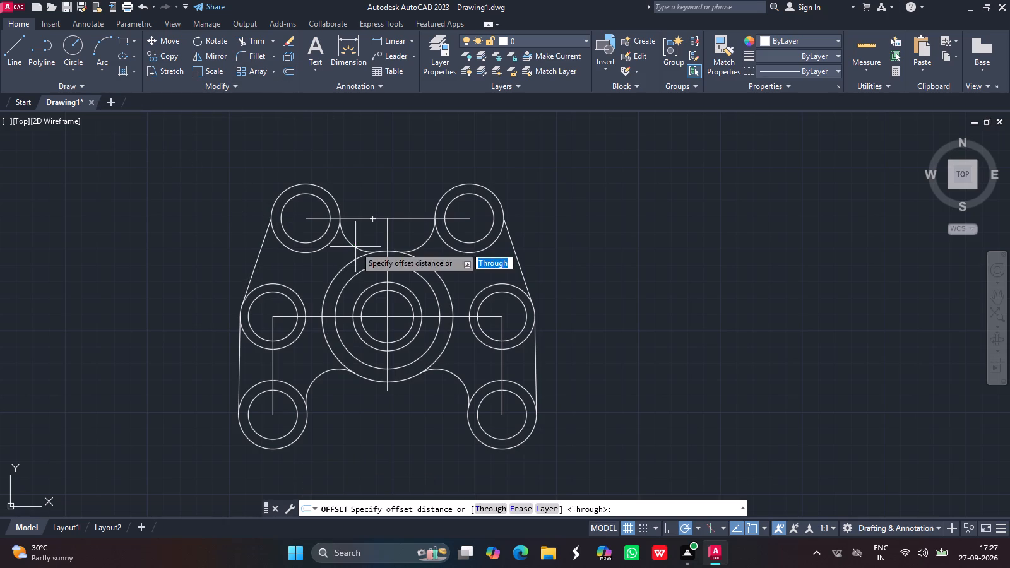
pyautogui.click(638, 509)
pyautogui.press('3')
pyautogui.press('Return')
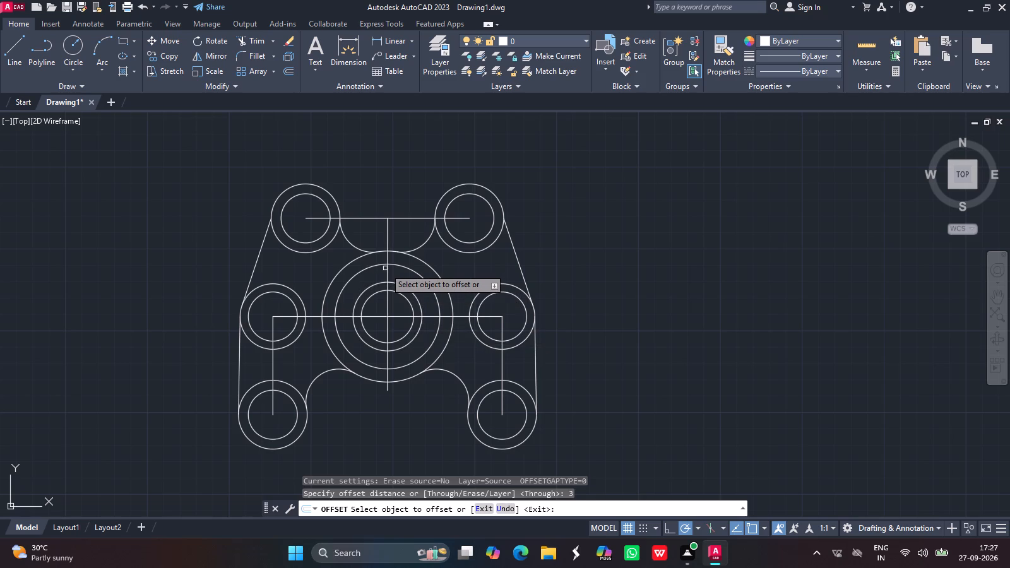
pyautogui.moveTo(388, 271); pyautogui.dragTo(395, 272)
pyautogui.moveTo(395, 272); pyautogui.dragTo(388, 326)
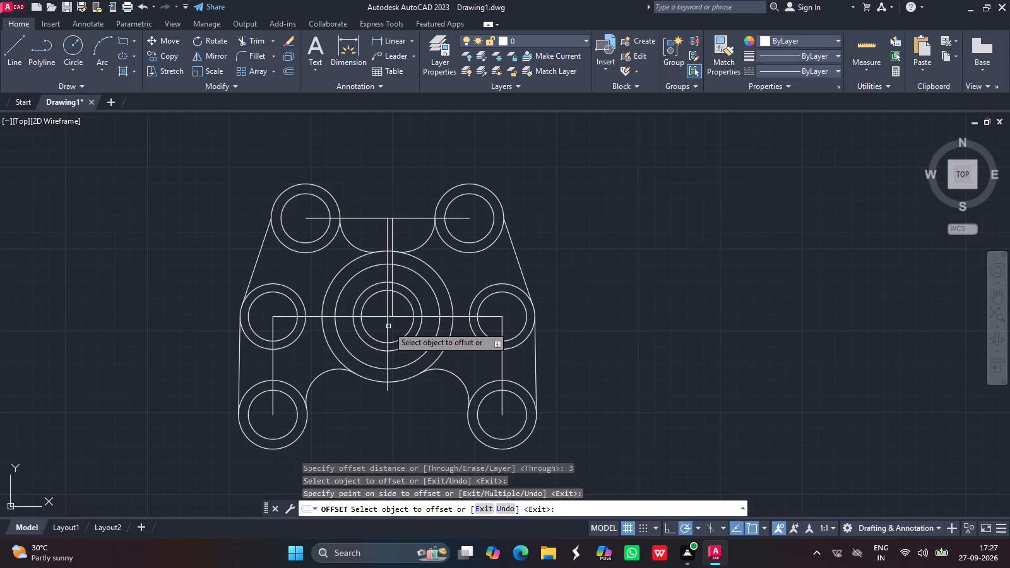
pyautogui.moveTo(388, 326); pyautogui.dragTo(388, 329)
pyautogui.click(388, 329)
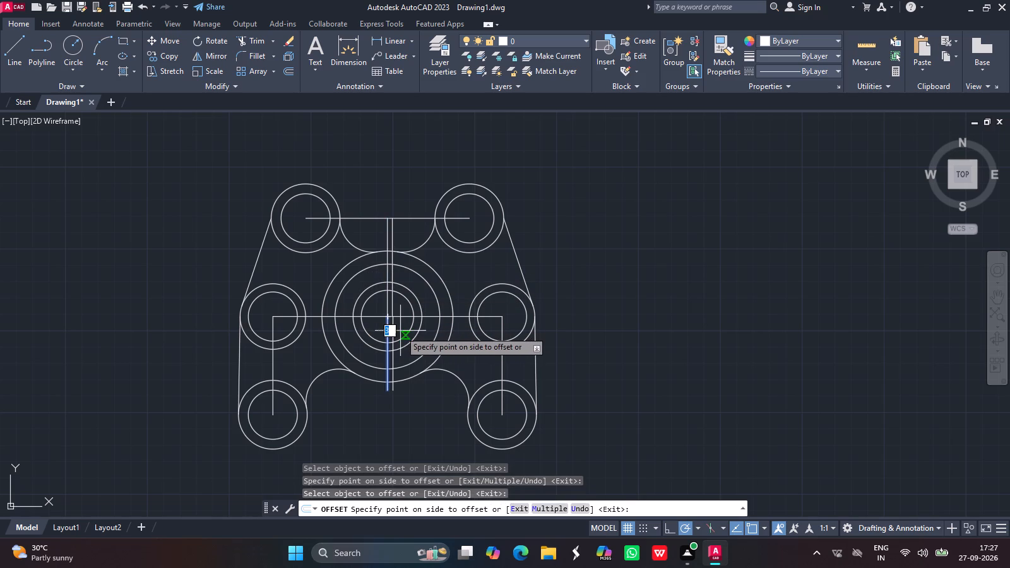
pyautogui.moveTo(400, 331); pyautogui.dragTo(386, 334)
pyautogui.moveTo(386, 334); pyautogui.dragTo(375, 334)
pyautogui.click(375, 334)
pyautogui.moveTo(386, 300); pyautogui.dragTo(374, 302)
pyautogui.click(374, 302)
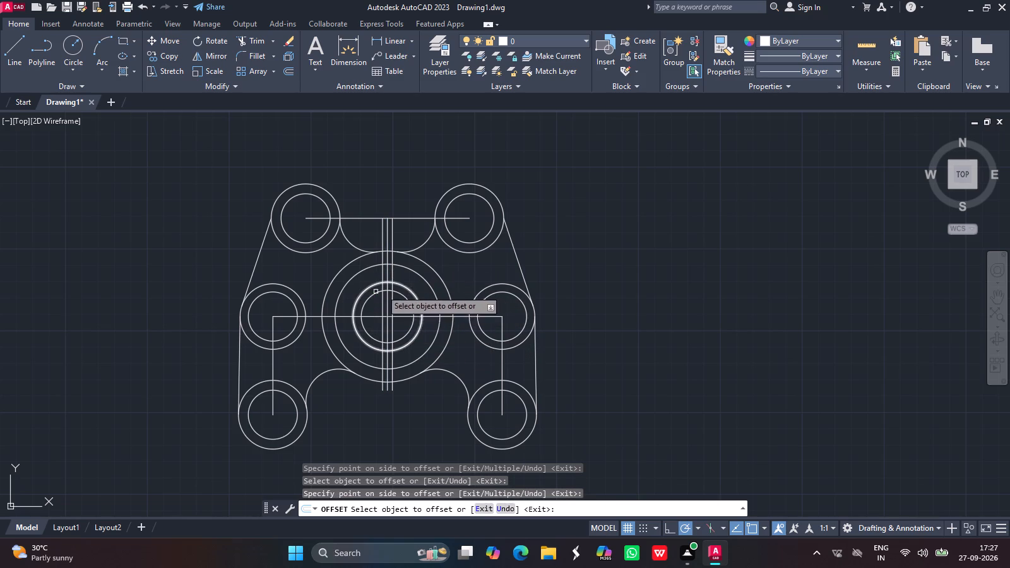
pyautogui.press('Return')
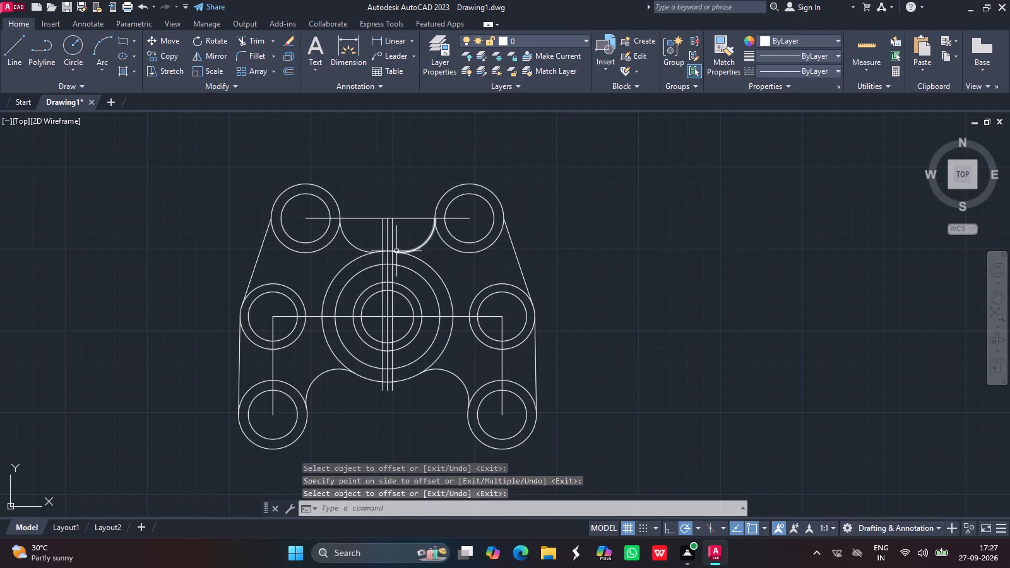
# Mirror the four offset lines about an inclined axis through the large circles' centre, producing a lower-left to upper-right diagonal pair and keeping the originals.
pyautogui.moveTo(392, 243); pyautogui.dragTo(380, 247)
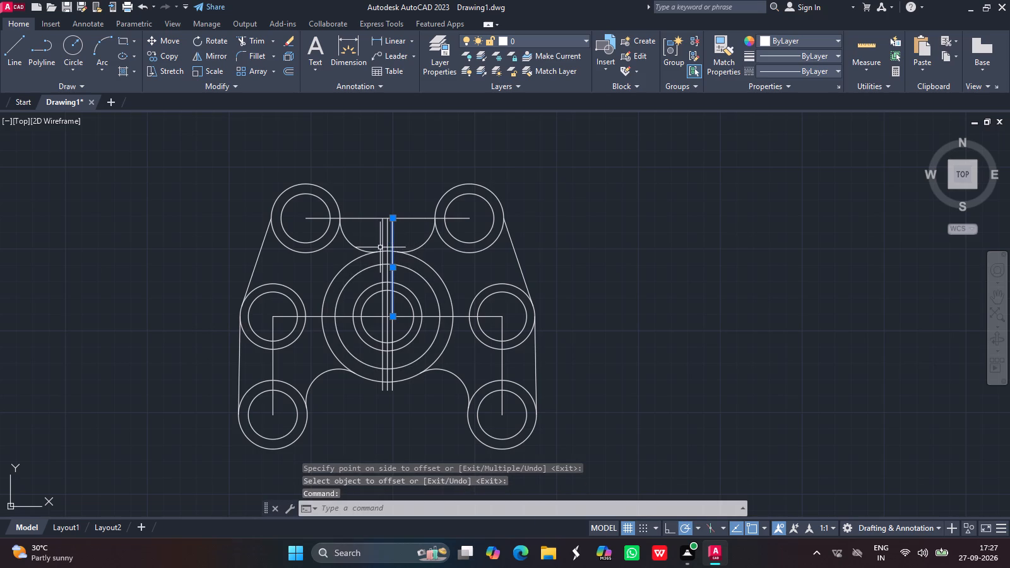
pyautogui.moveTo(380, 247); pyautogui.dragTo(381, 246)
pyautogui.click(381, 246)
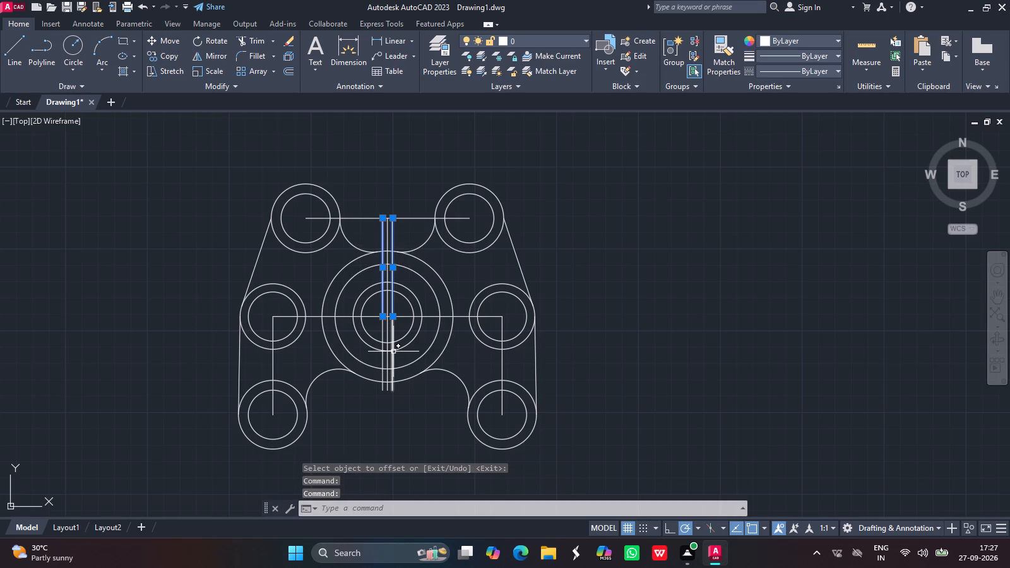
pyautogui.moveTo(393, 352); pyautogui.dragTo(383, 349)
pyautogui.click(383, 349)
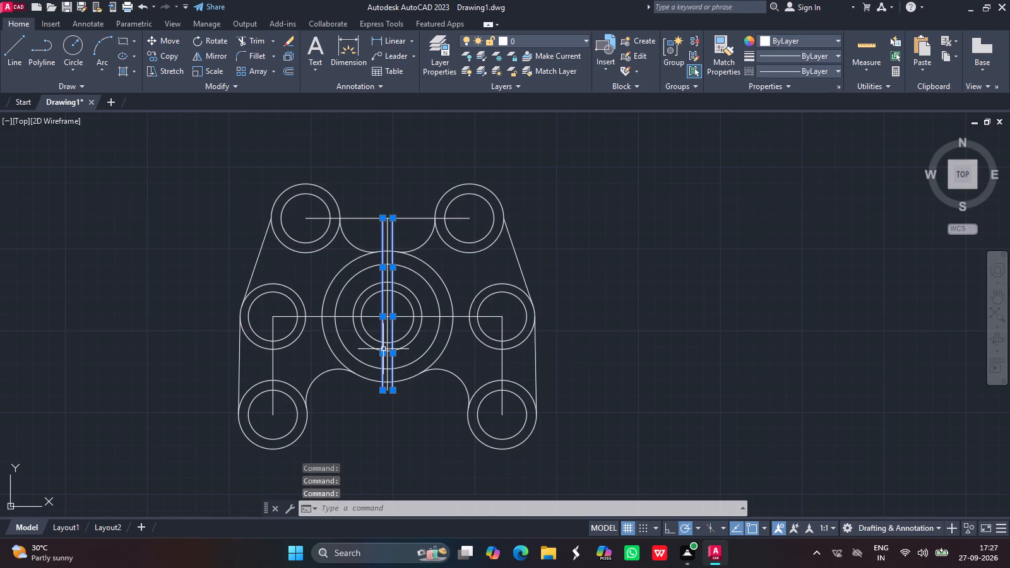
pyautogui.write('mirr')
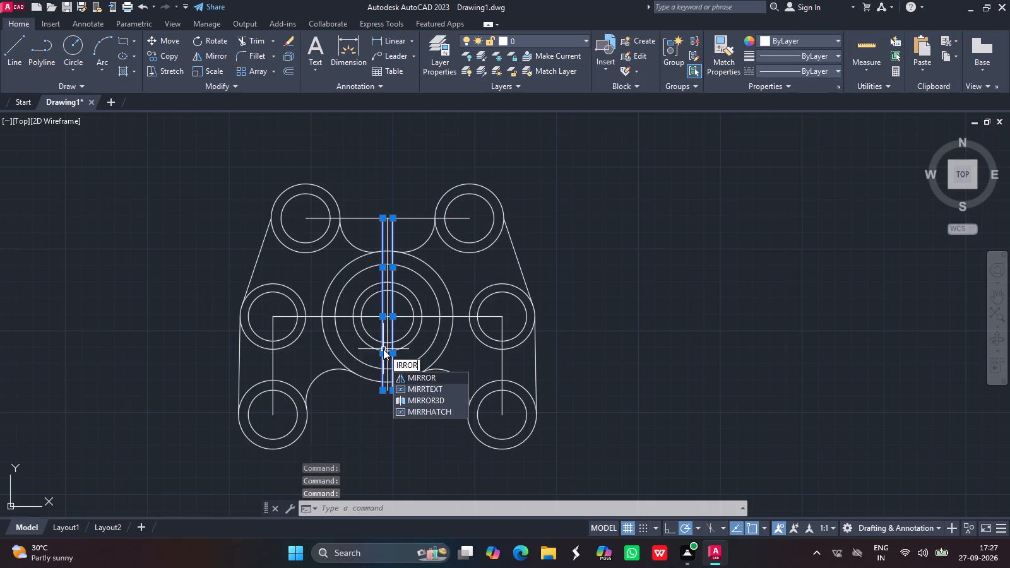
pyautogui.press('Return')
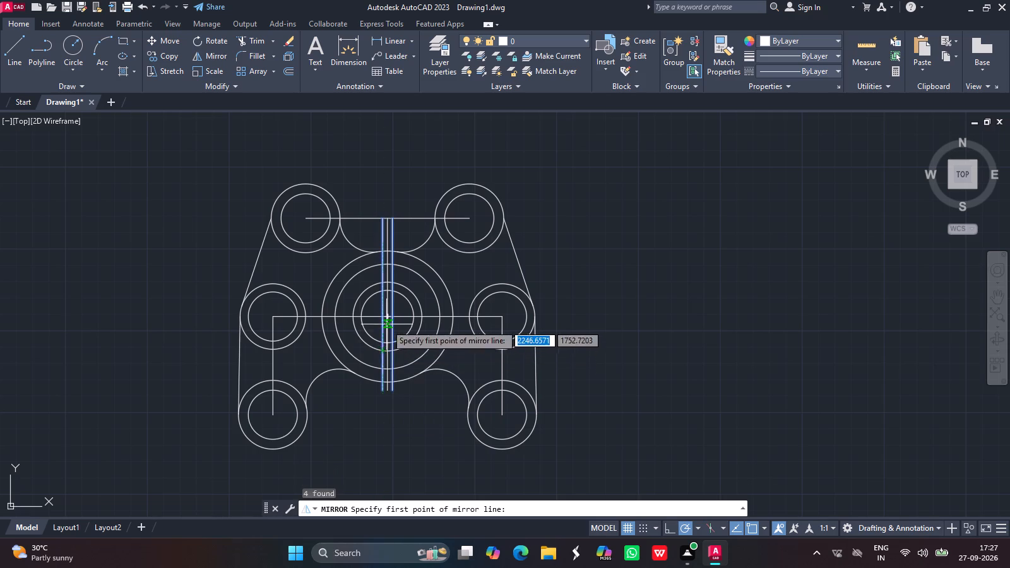
pyautogui.click(390, 313)
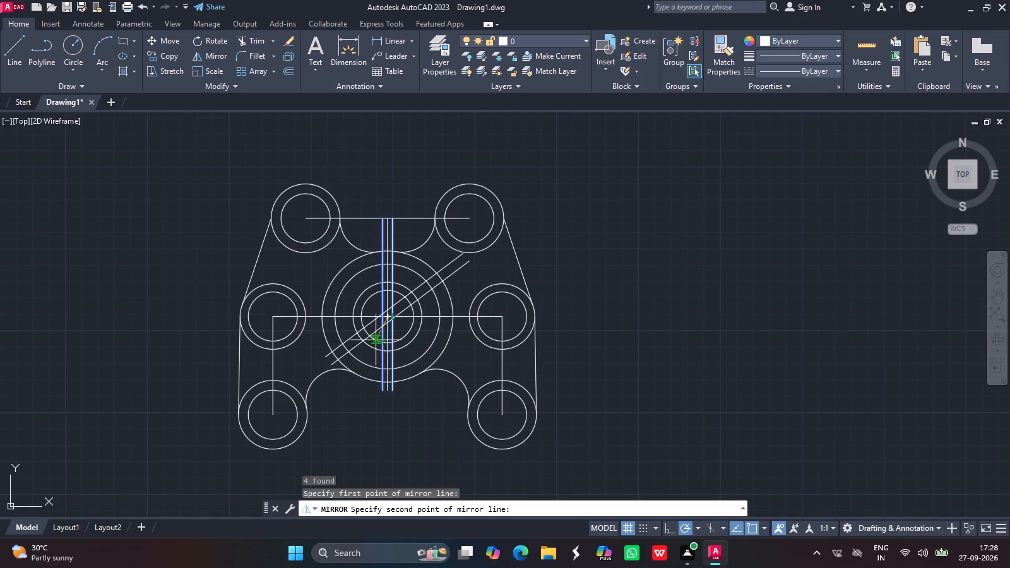
pyautogui.click(376, 340)
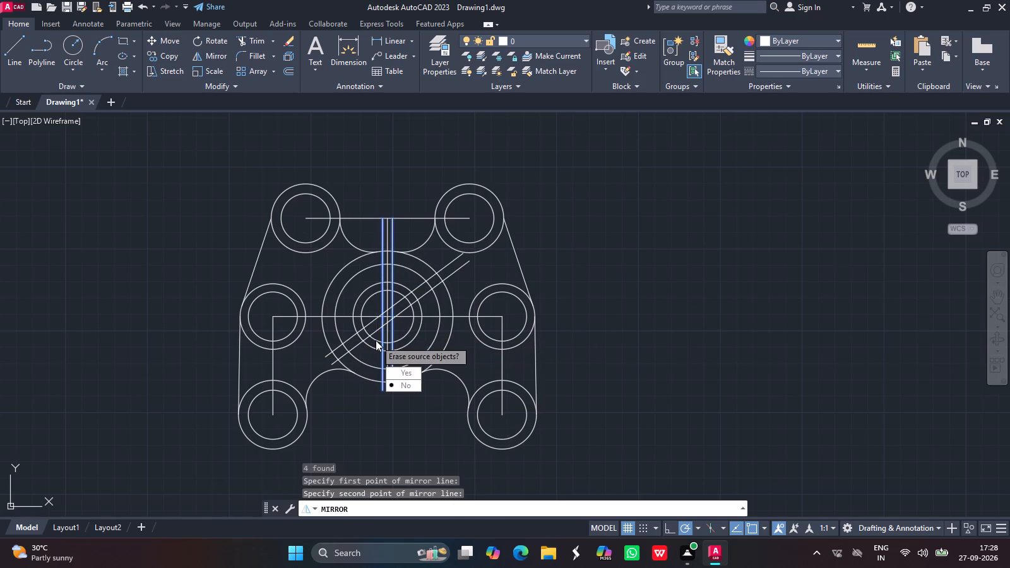
pyautogui.press('Return')
# Mirror the four vertical offset lines about a shallower axis through the centre, producing an upper-left to lower-right diagonal pair and keeping the originals.
pyautogui.press('Return')
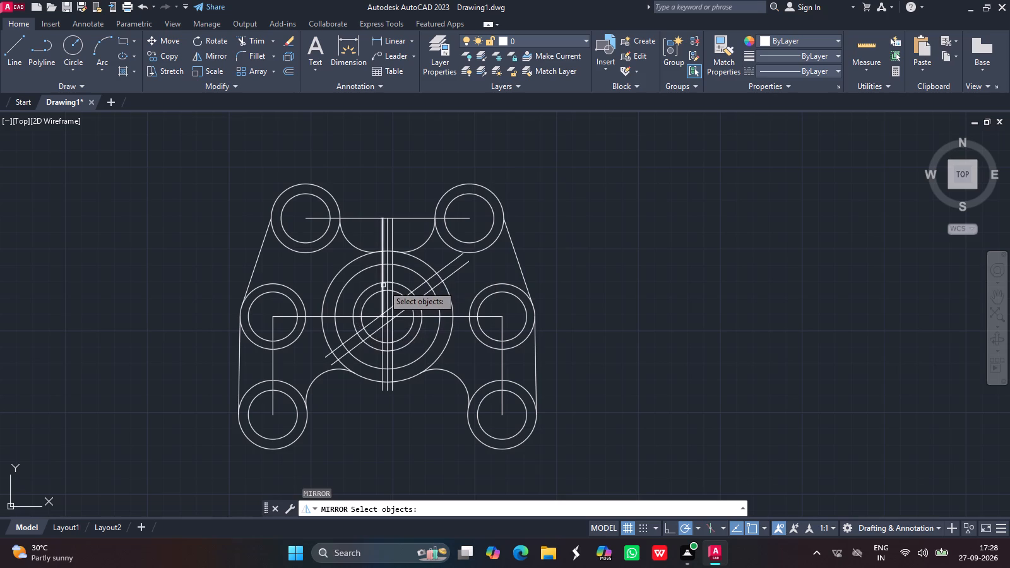
pyautogui.moveTo(381, 275); pyautogui.dragTo(389, 273)
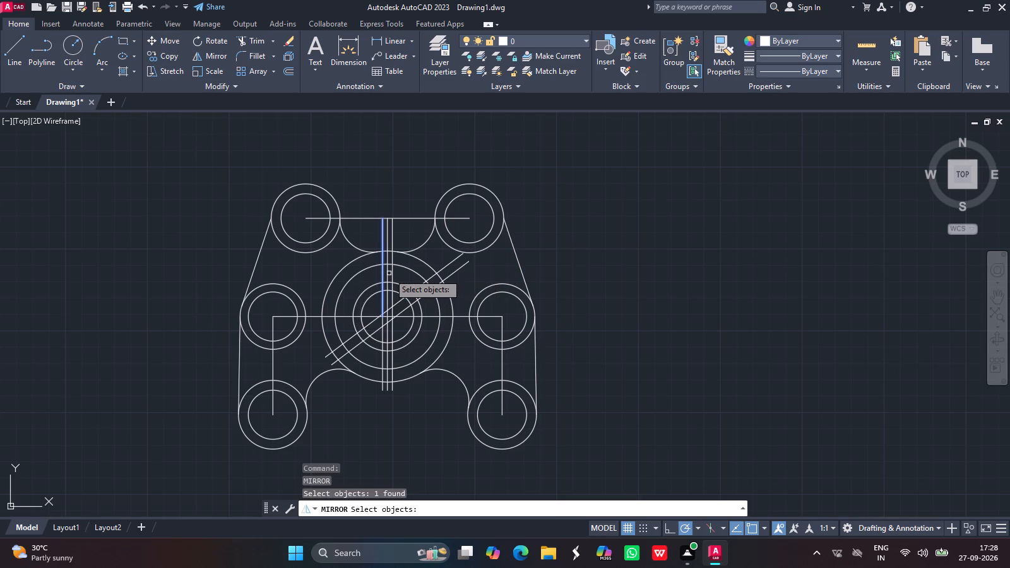
pyautogui.moveTo(389, 273); pyautogui.dragTo(393, 273)
pyautogui.click(393, 273)
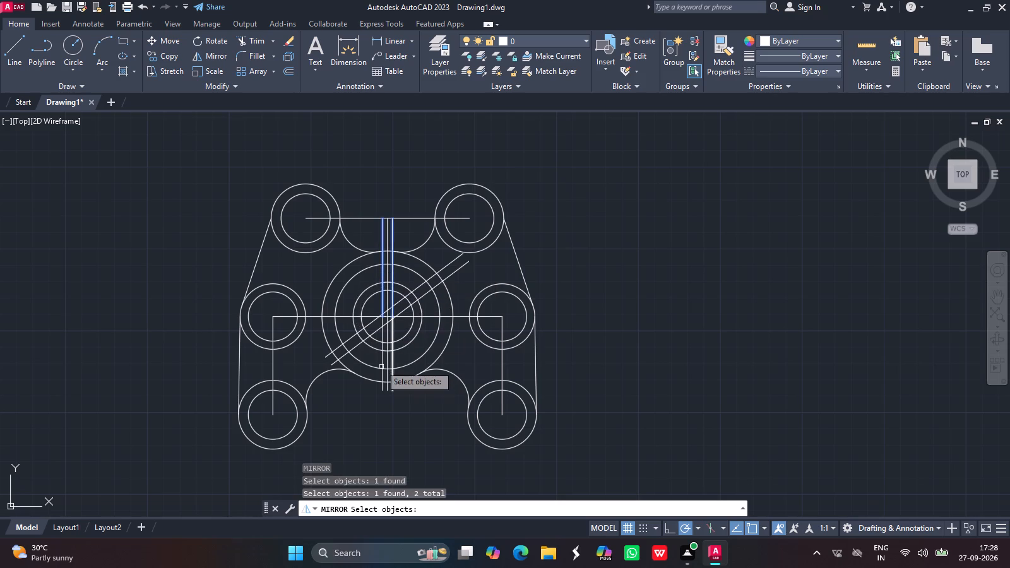
pyautogui.moveTo(381, 355); pyautogui.dragTo(395, 355)
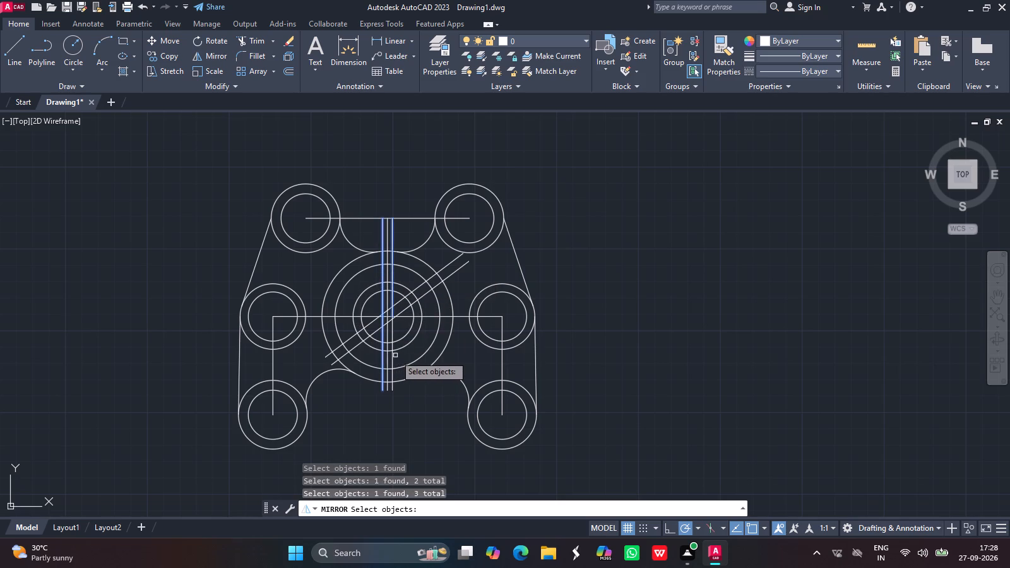
pyautogui.moveTo(395, 355); pyautogui.dragTo(394, 366)
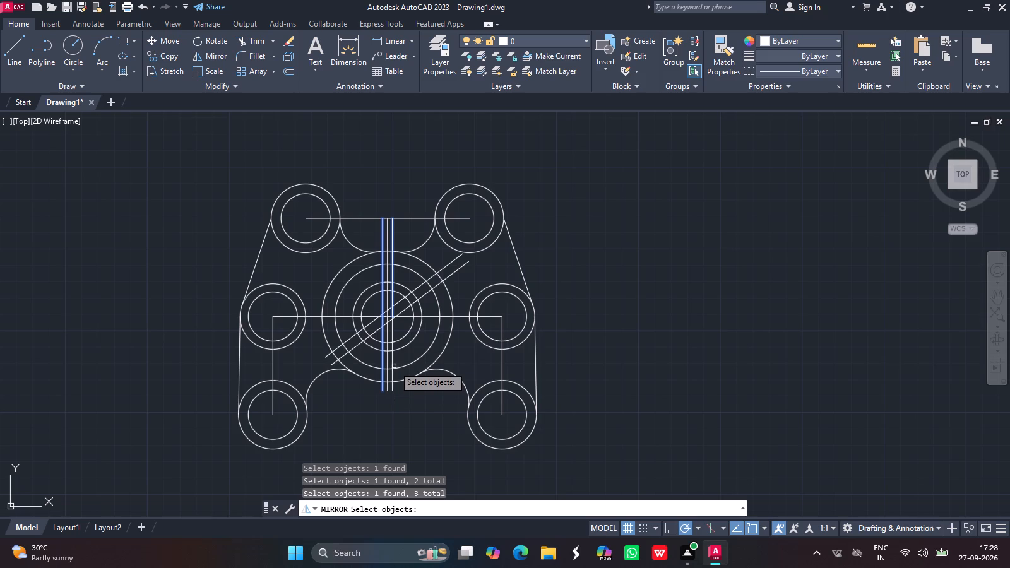
pyautogui.moveTo(394, 366); pyautogui.dragTo(393, 364)
pyautogui.click(393, 364)
pyautogui.press('Return')
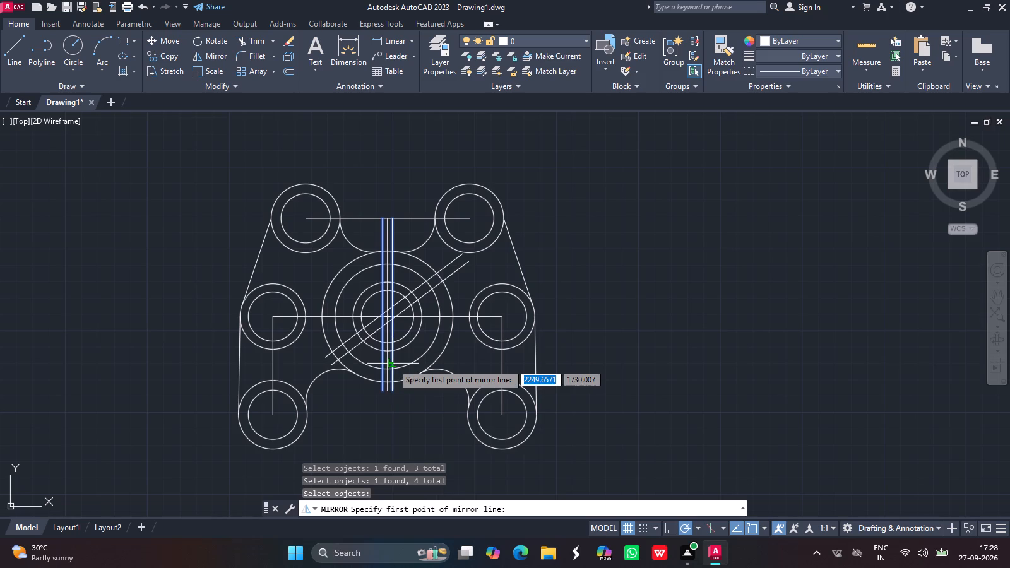
pyautogui.keyDown('ctrl'); pyautogui.scroll(2, 388, 316); pyautogui.keyUp('ctrl')
pyautogui.click(380, 319)
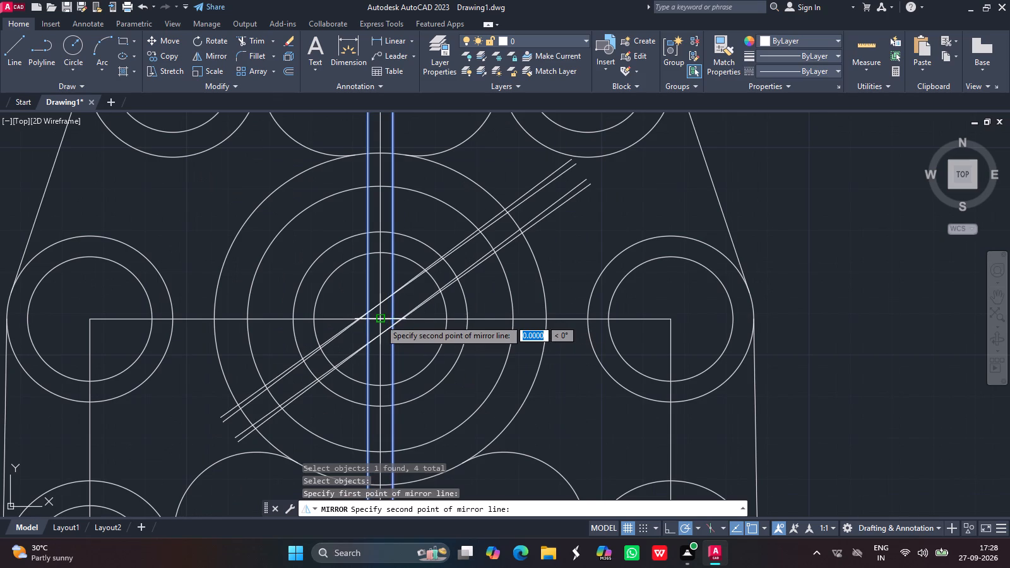
pyautogui.keyDown('ctrl'); pyautogui.scroll(-1, 380, 319); pyautogui.keyUp('ctrl')
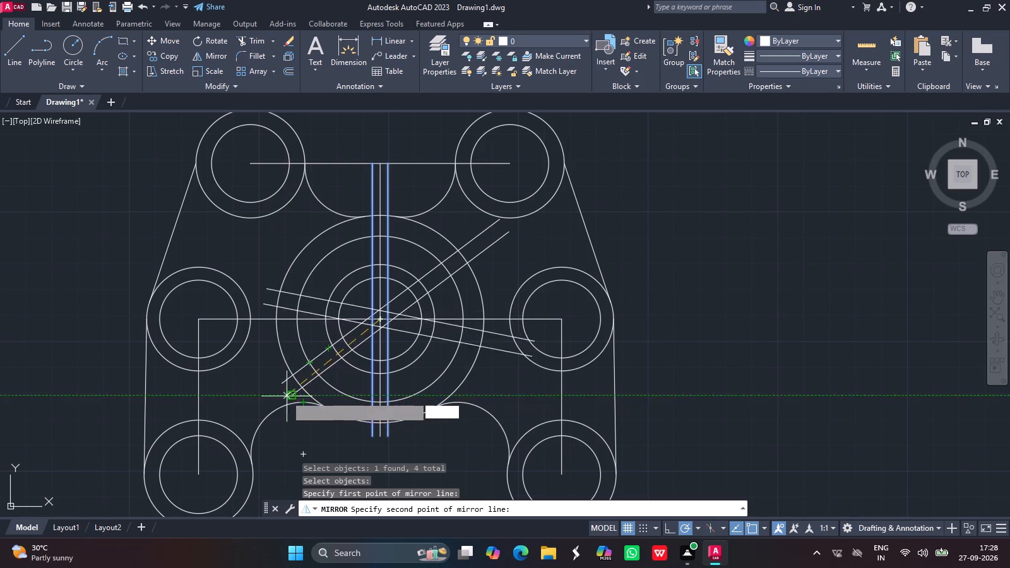
pyautogui.click(262, 358)
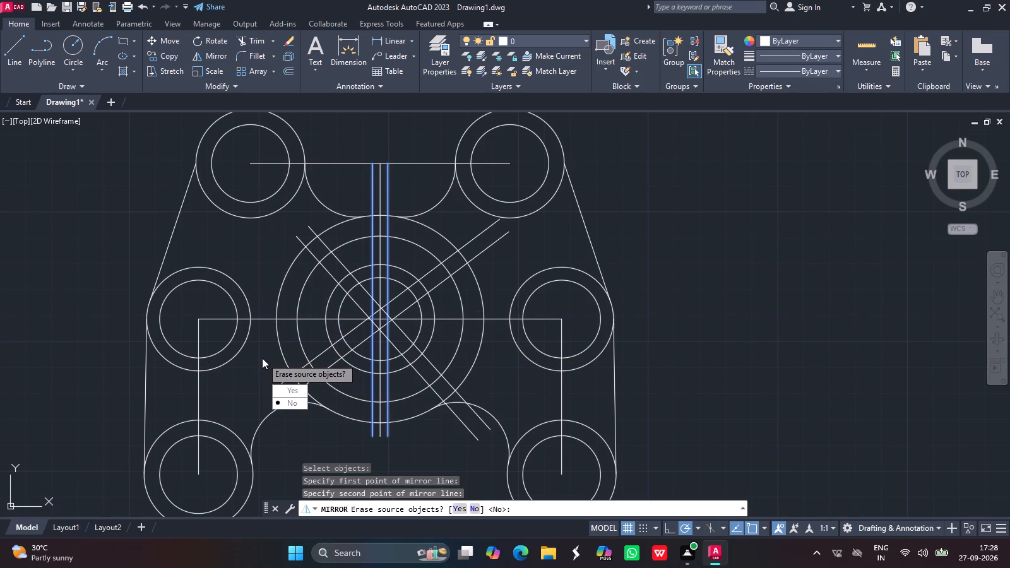
pyautogui.press('Return')
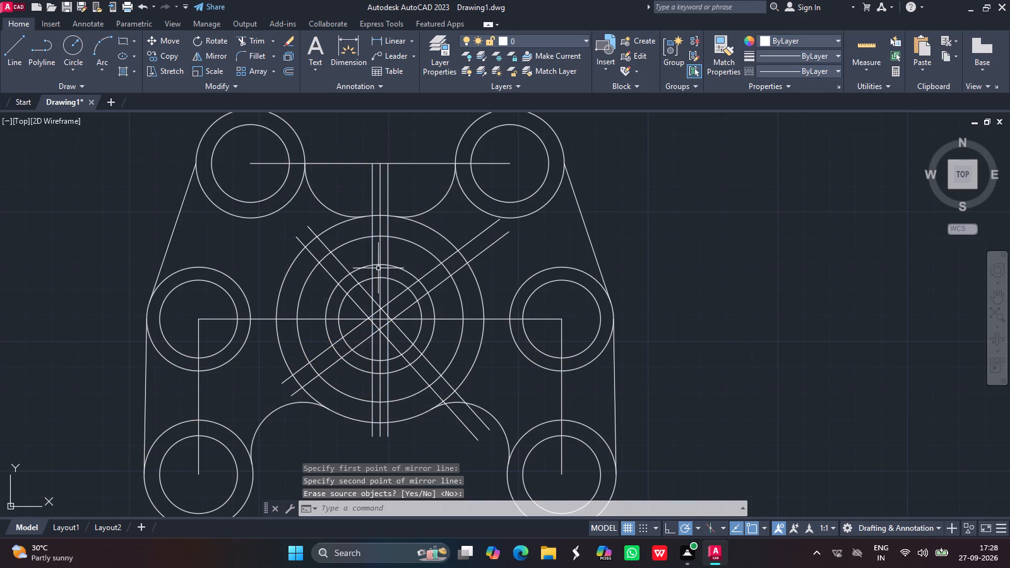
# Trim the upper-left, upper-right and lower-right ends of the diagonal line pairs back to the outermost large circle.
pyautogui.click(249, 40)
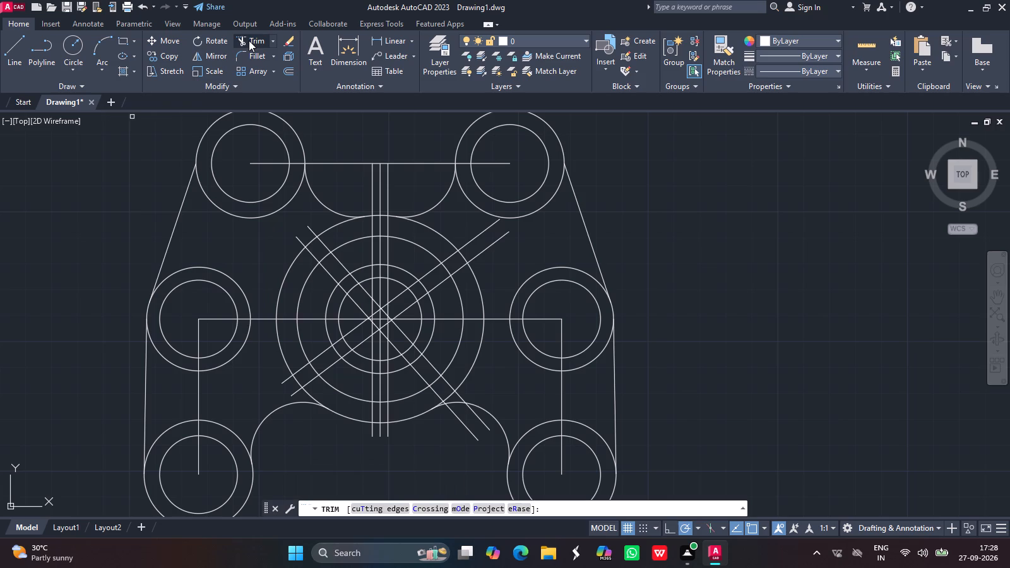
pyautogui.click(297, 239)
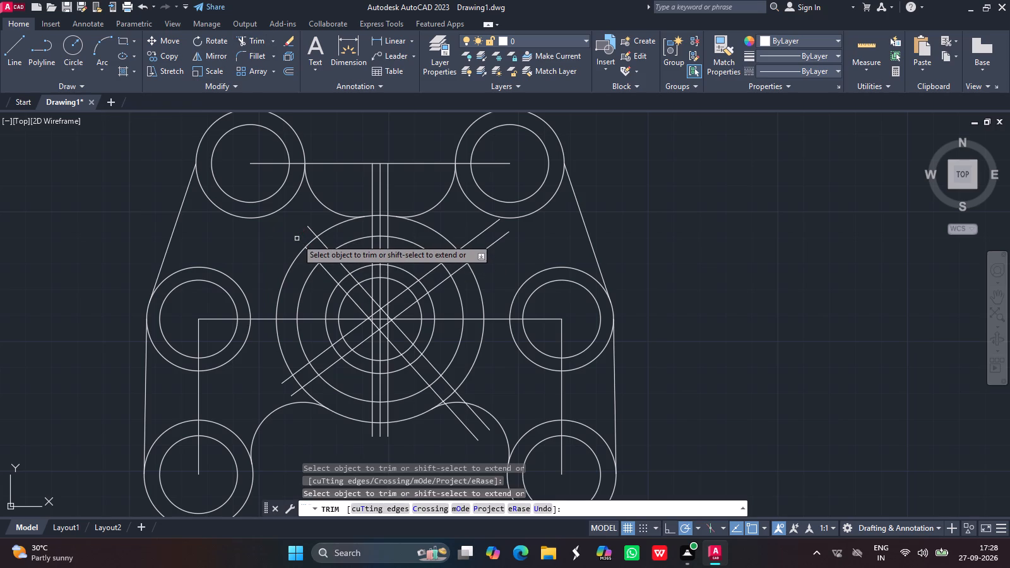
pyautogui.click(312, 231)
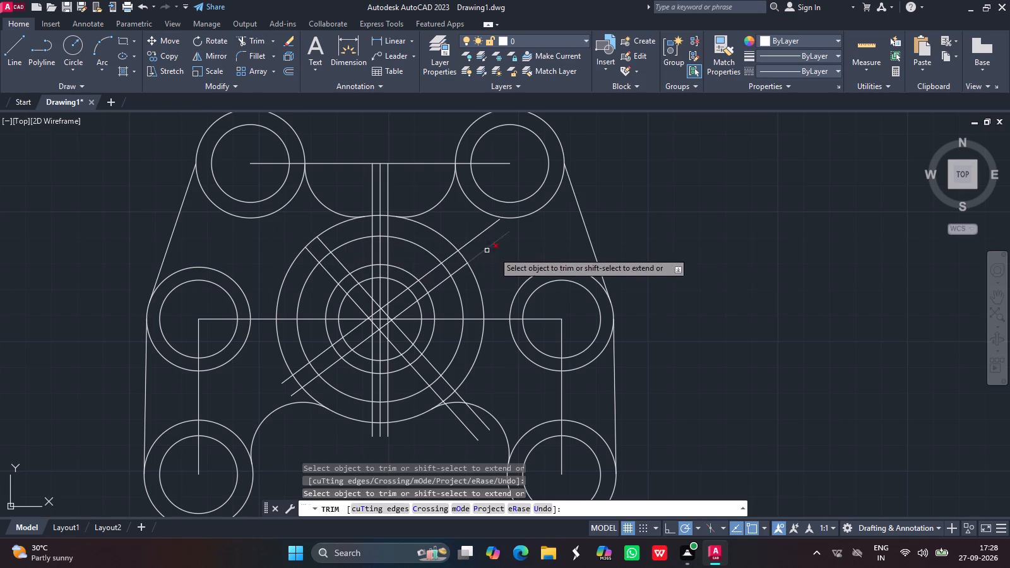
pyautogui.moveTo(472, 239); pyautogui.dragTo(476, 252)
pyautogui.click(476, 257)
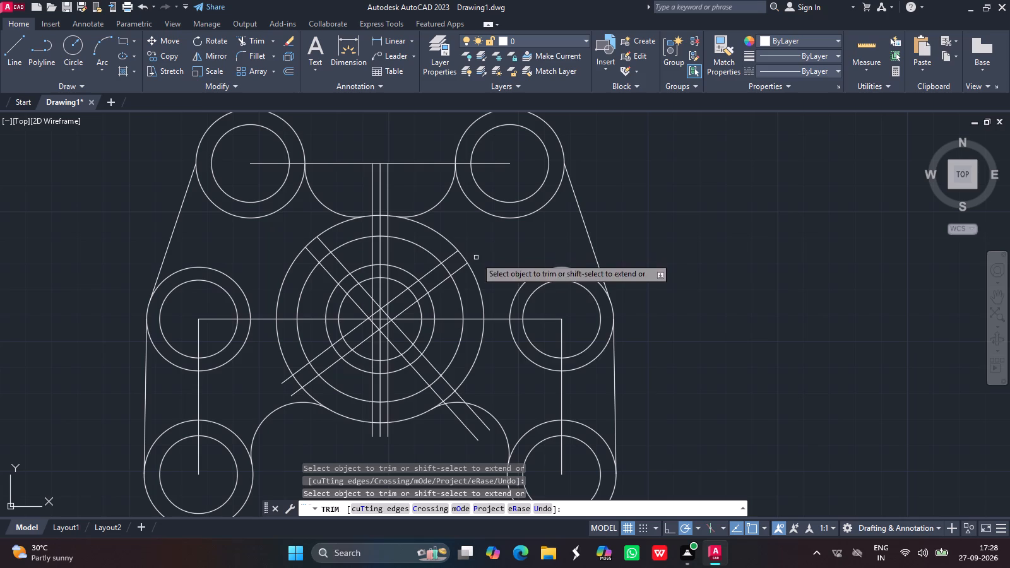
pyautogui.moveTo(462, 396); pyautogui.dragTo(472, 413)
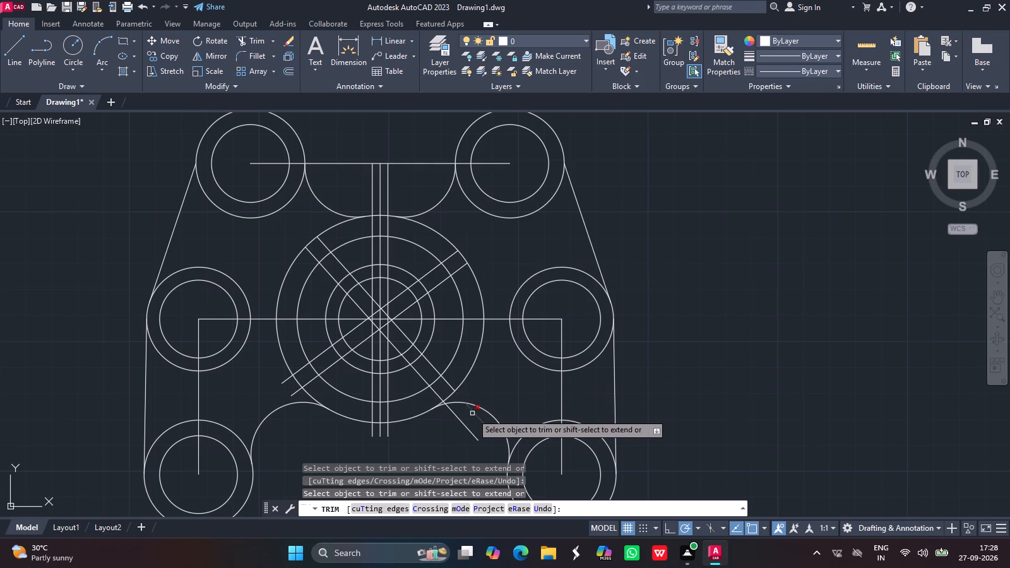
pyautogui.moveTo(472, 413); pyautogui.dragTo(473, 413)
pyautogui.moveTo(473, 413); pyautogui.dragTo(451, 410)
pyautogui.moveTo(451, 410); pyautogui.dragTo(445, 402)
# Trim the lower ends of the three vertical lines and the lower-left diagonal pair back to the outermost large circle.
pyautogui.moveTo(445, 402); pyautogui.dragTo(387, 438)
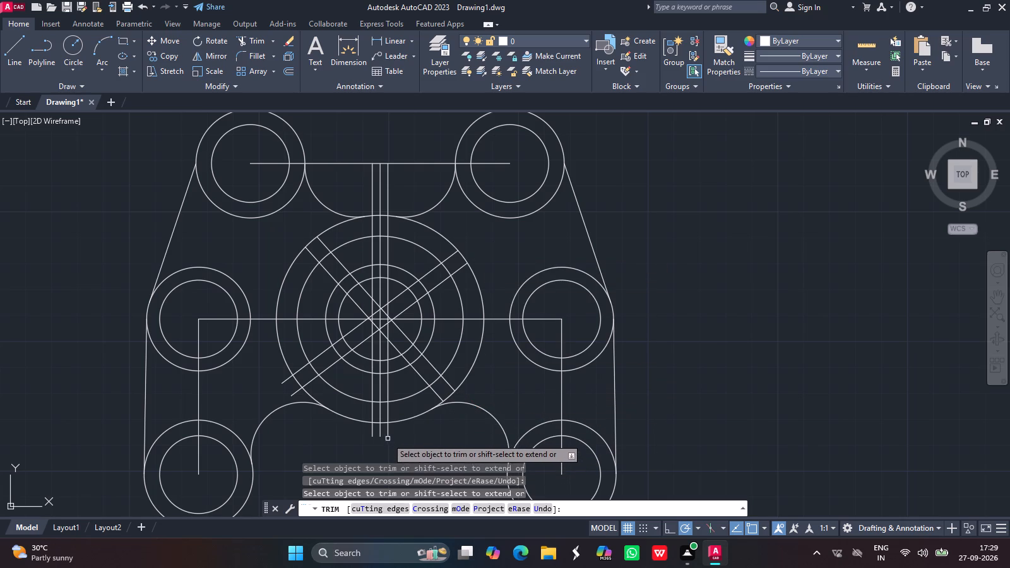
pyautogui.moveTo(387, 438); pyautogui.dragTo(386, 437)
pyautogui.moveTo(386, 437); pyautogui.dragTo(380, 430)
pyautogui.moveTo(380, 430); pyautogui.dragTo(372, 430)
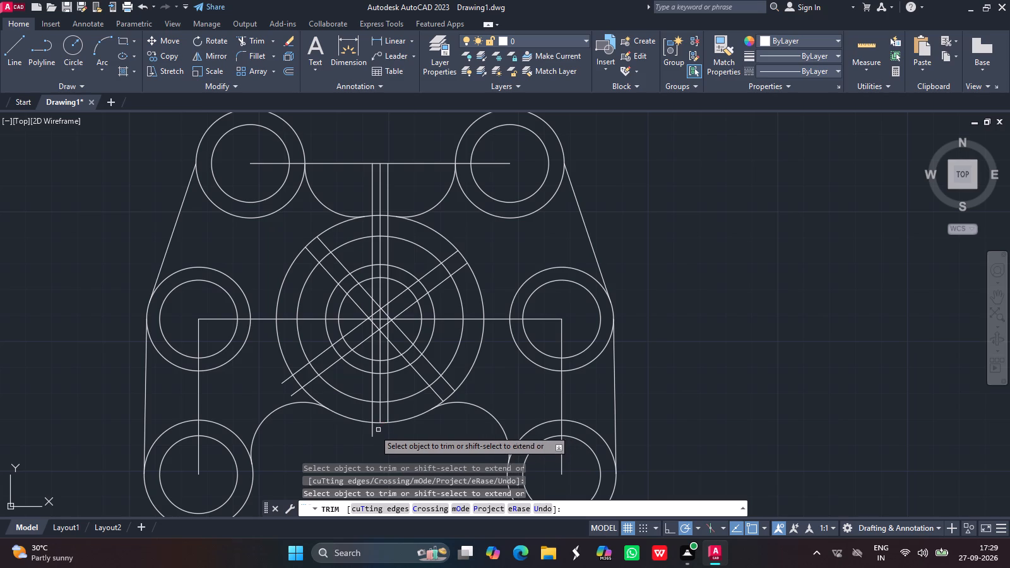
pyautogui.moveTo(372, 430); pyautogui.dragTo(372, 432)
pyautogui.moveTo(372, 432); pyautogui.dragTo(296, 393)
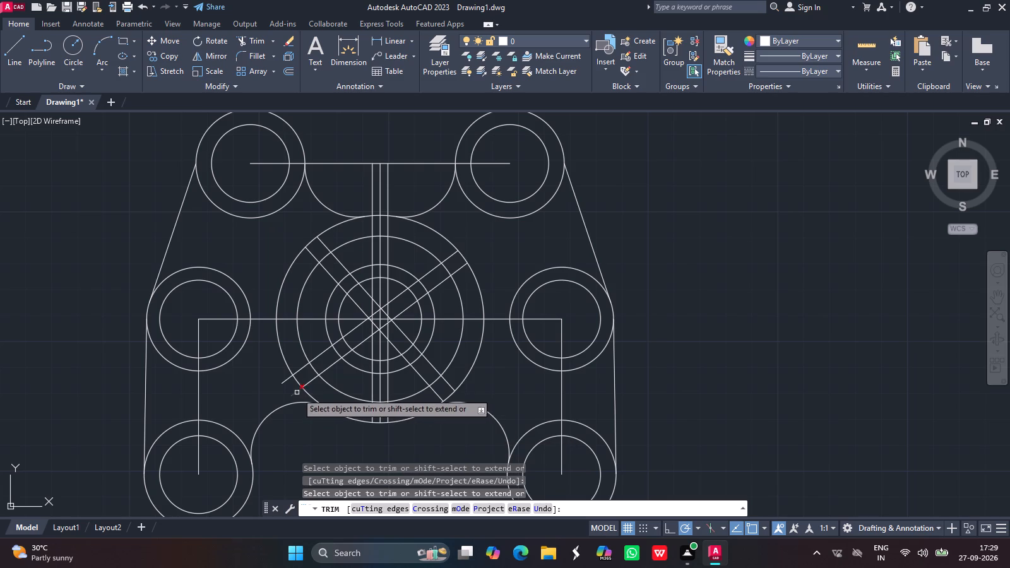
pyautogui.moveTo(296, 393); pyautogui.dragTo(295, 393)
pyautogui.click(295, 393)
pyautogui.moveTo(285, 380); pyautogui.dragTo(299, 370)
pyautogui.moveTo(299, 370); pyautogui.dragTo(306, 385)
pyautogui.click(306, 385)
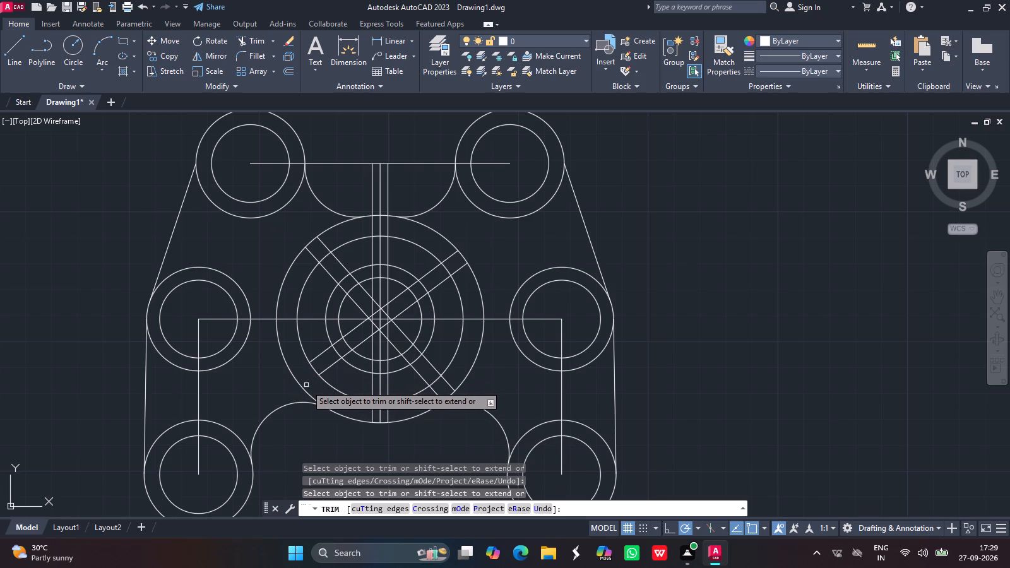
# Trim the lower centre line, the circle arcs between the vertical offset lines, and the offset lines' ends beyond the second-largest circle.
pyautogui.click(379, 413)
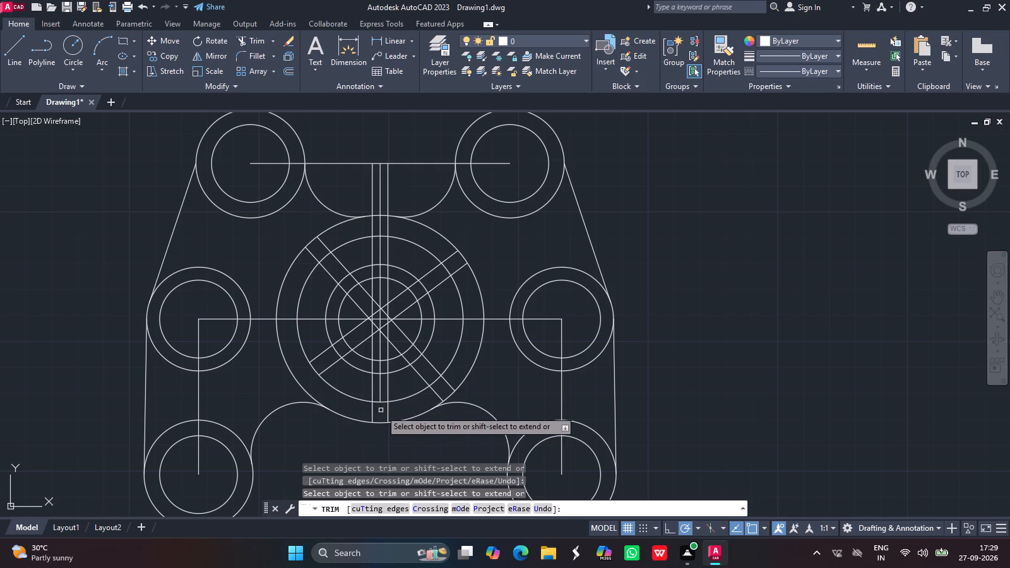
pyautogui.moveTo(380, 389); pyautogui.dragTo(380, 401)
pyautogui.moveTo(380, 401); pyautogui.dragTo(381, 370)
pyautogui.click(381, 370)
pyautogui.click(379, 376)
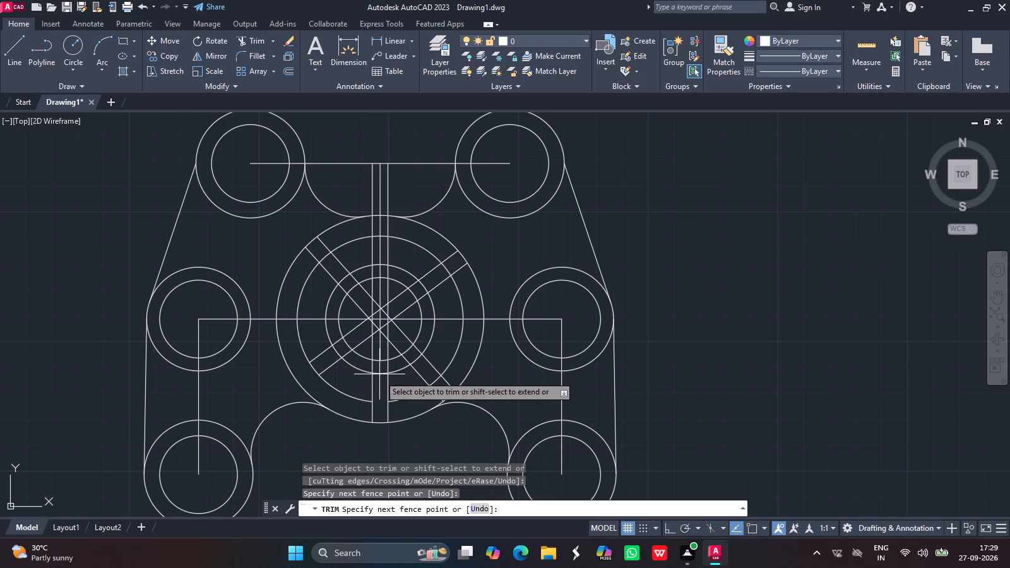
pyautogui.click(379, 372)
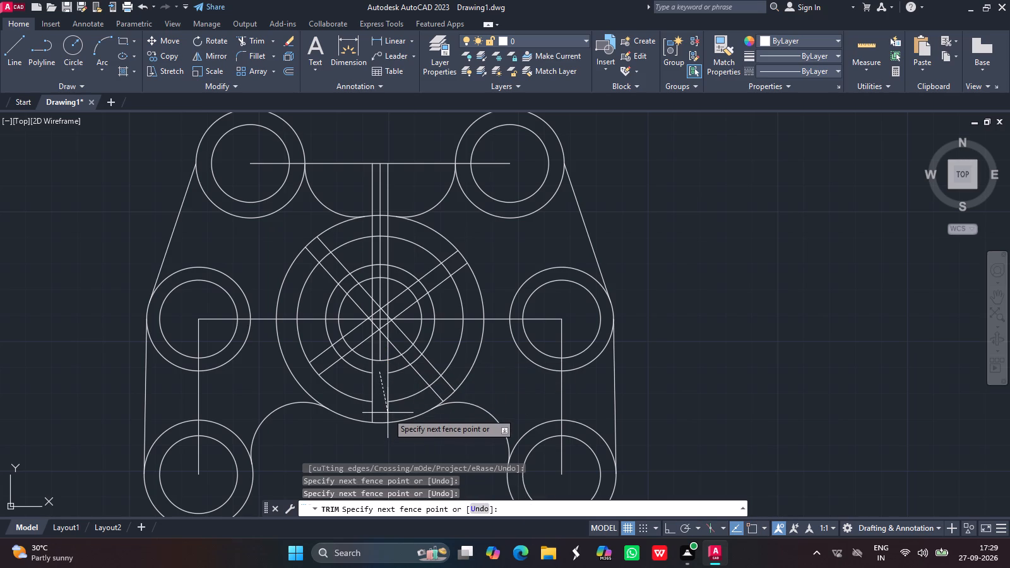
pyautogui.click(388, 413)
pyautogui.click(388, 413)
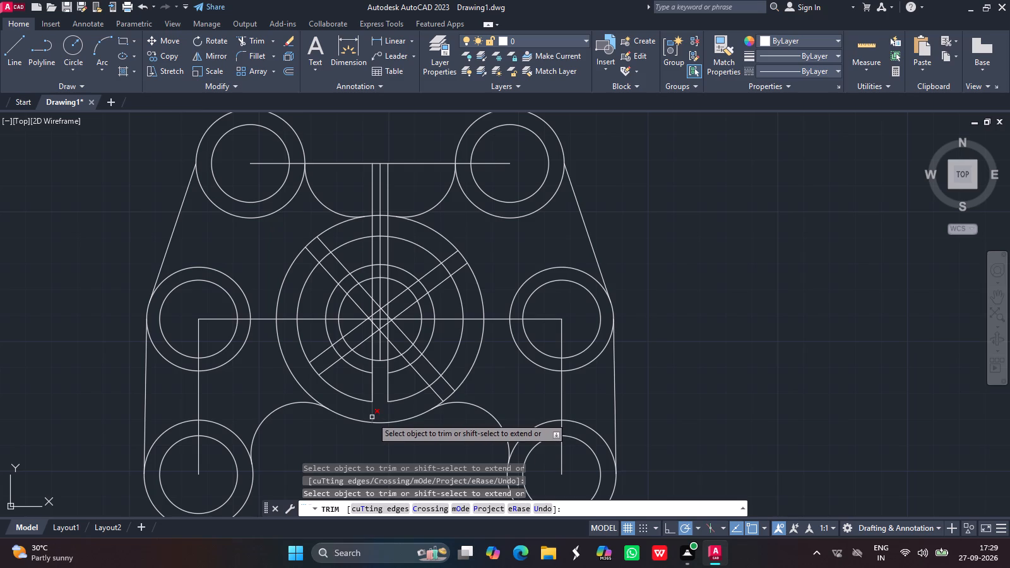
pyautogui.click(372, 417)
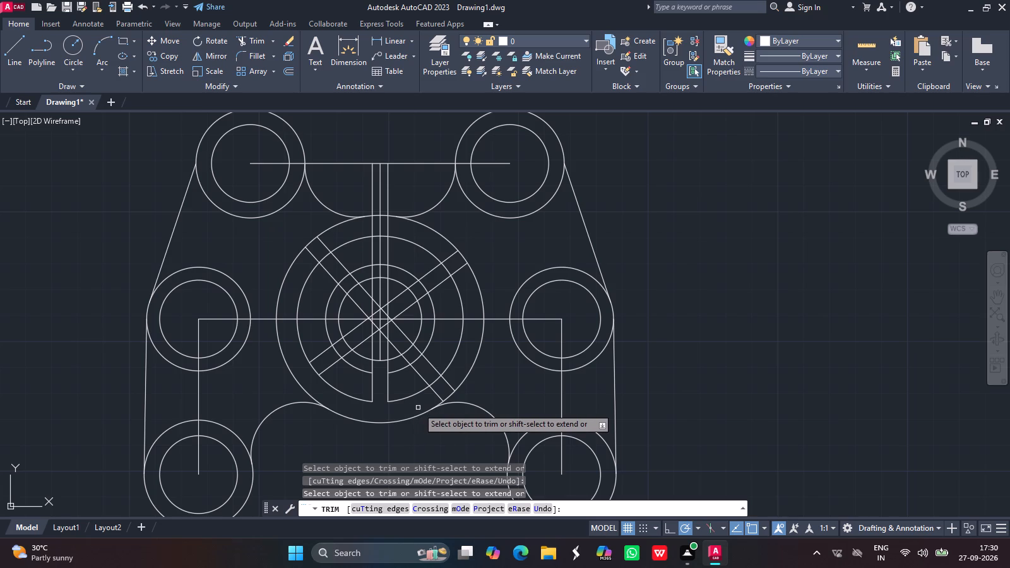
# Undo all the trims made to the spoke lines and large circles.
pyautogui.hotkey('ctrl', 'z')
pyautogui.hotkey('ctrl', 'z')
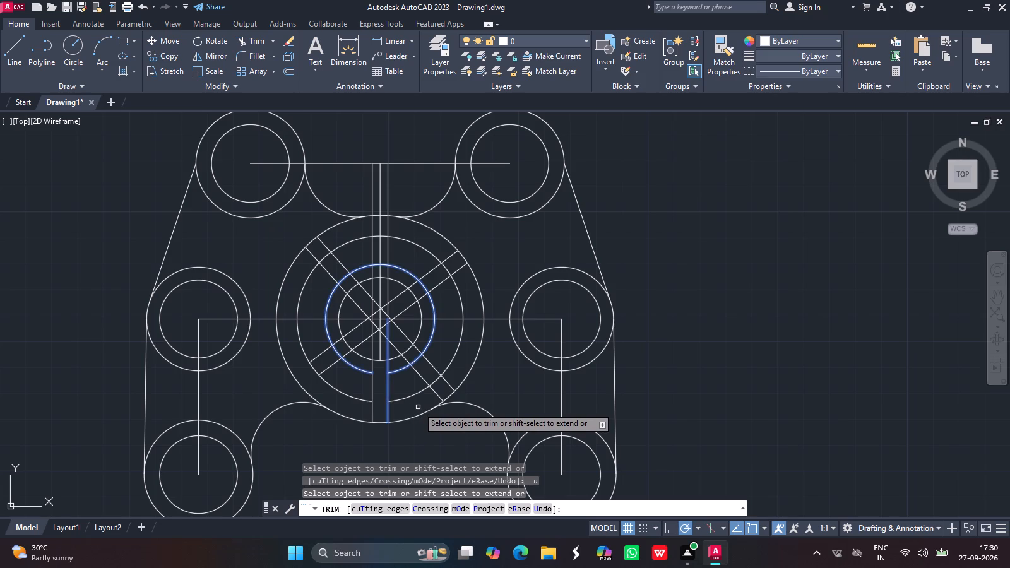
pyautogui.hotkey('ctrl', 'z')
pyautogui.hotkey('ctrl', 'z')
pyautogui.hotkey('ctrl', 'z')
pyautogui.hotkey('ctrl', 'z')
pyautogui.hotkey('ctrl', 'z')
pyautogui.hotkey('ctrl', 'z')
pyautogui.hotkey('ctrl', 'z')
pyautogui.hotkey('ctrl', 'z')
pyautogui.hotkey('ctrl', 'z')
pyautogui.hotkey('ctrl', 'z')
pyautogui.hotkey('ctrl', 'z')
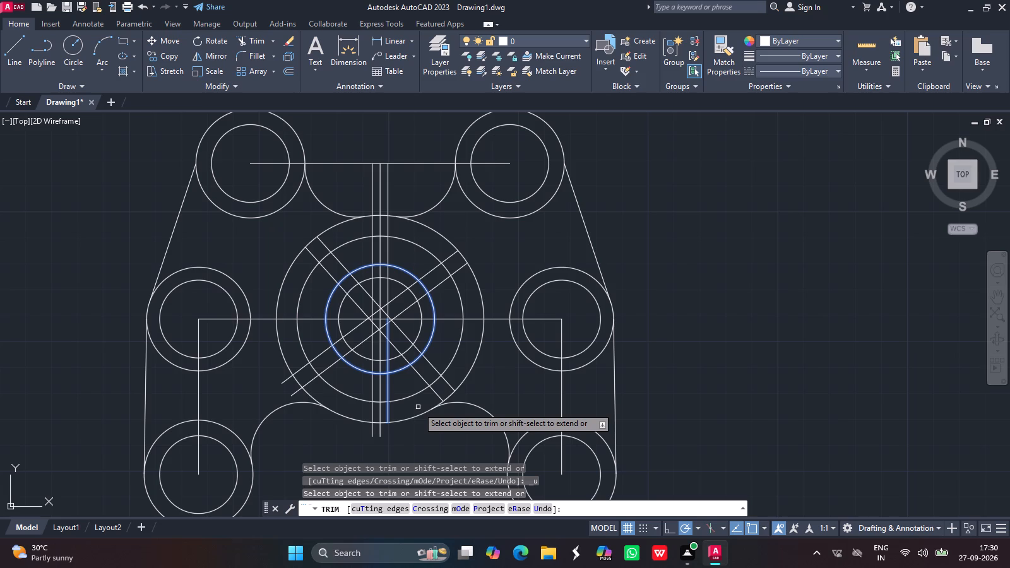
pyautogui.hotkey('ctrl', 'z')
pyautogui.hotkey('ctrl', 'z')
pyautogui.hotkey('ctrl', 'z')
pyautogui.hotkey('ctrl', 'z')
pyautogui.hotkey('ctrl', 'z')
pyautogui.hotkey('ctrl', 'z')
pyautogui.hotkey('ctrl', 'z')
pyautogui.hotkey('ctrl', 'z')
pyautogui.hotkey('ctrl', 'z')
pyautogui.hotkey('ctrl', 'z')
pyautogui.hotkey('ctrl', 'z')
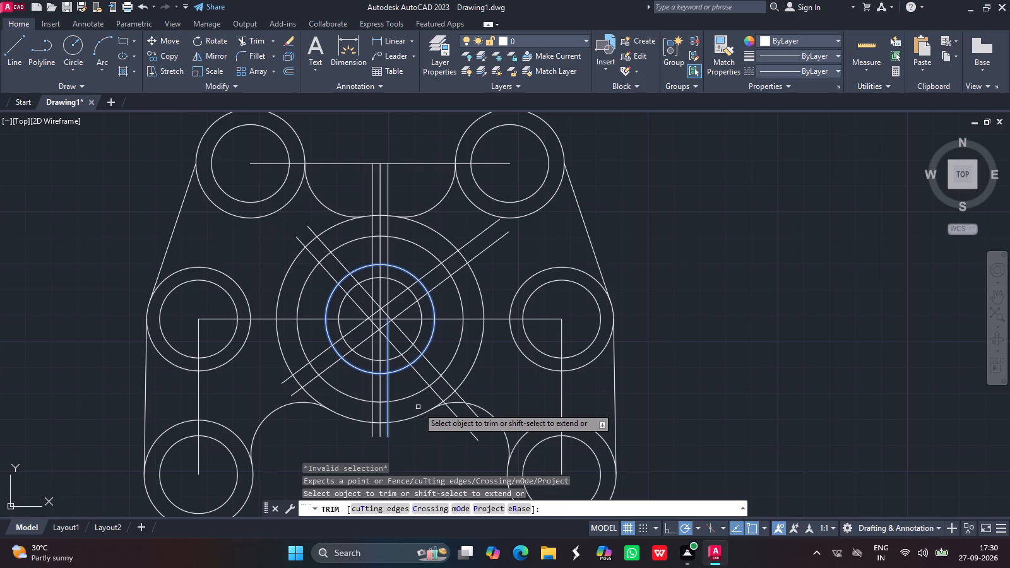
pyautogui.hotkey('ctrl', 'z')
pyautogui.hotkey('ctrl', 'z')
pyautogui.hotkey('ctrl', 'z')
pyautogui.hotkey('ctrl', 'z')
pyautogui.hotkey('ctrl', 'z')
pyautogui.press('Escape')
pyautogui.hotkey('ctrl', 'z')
# Undo both mirror operations that made the diagonal line pairs.
pyautogui.hotkey('ctrl', 'z')
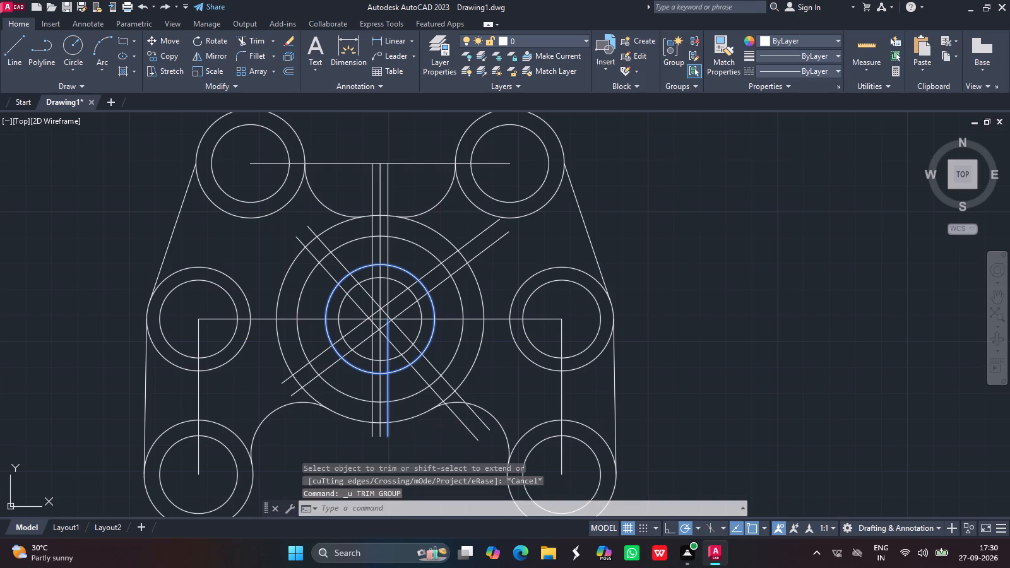
pyautogui.hotkey('ctrl', 'z')
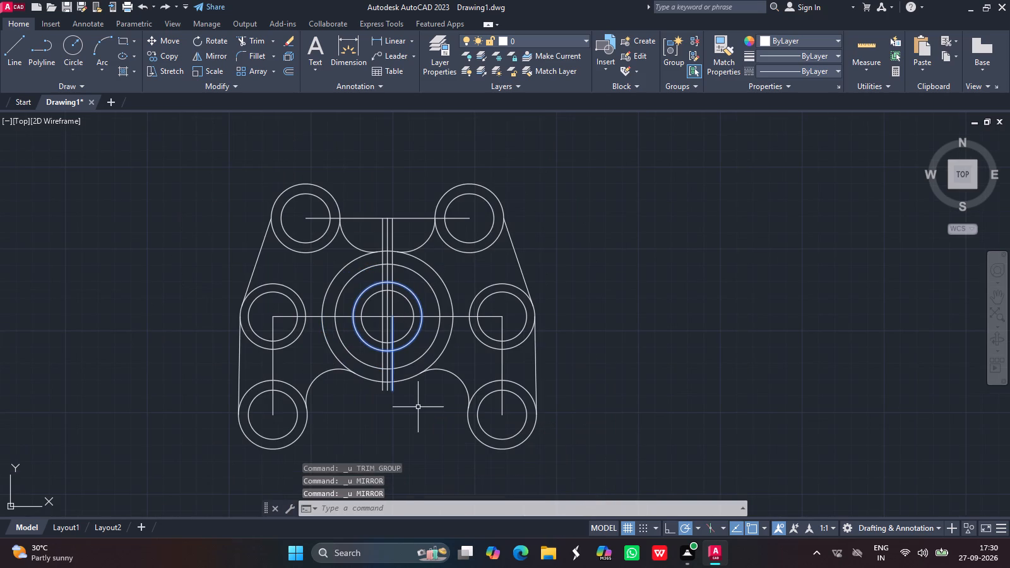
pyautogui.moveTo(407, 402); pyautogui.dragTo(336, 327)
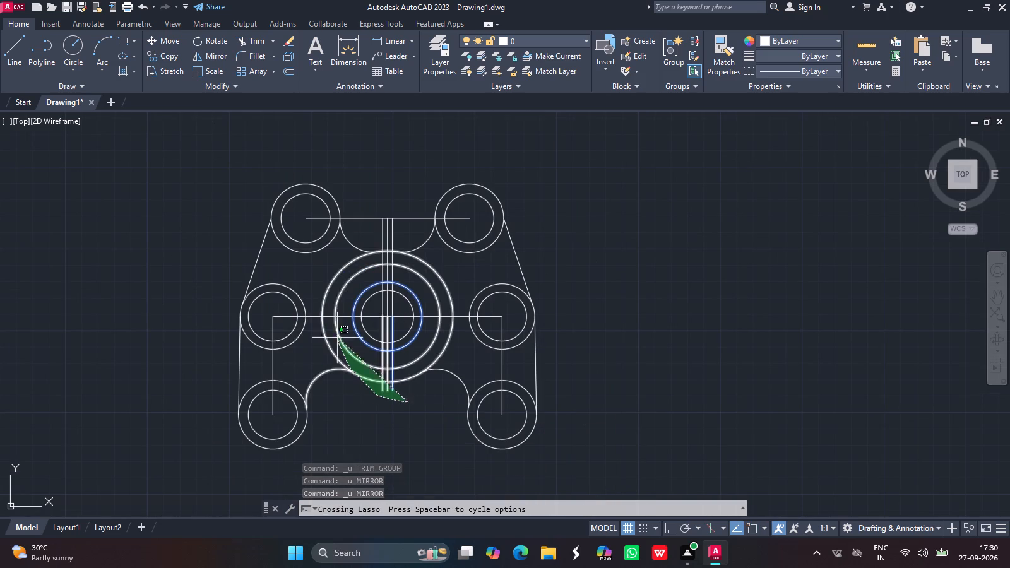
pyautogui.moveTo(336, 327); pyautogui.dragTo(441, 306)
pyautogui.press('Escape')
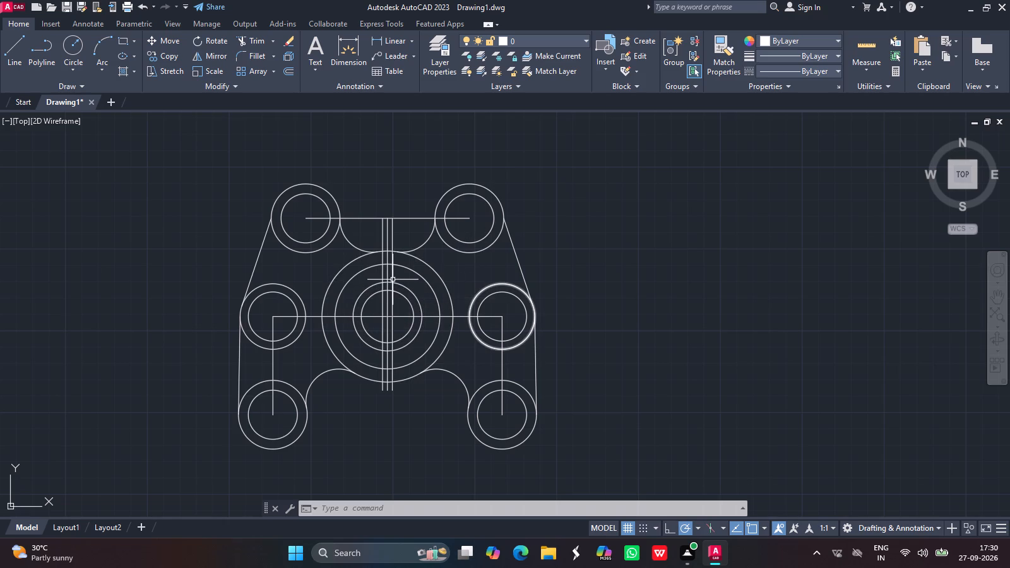
# Mirror the four vertical offset lines about an axis at about 293° through the large circles' centre, keeping the originals.
pyautogui.moveTo(383, 307); pyautogui.dragTo(383, 331)
pyautogui.click(383, 331)
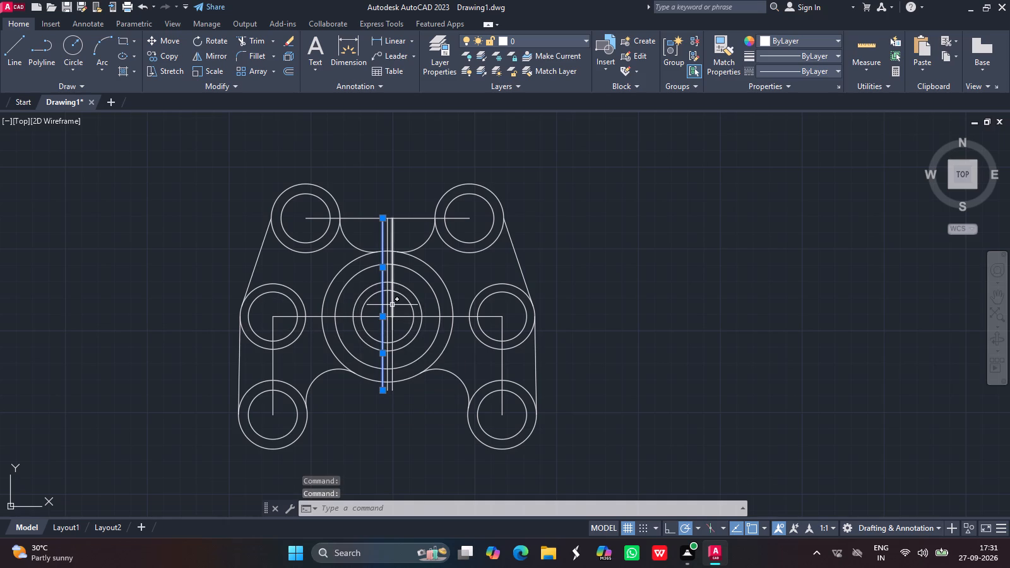
pyautogui.click(392, 305)
pyautogui.click(393, 333)
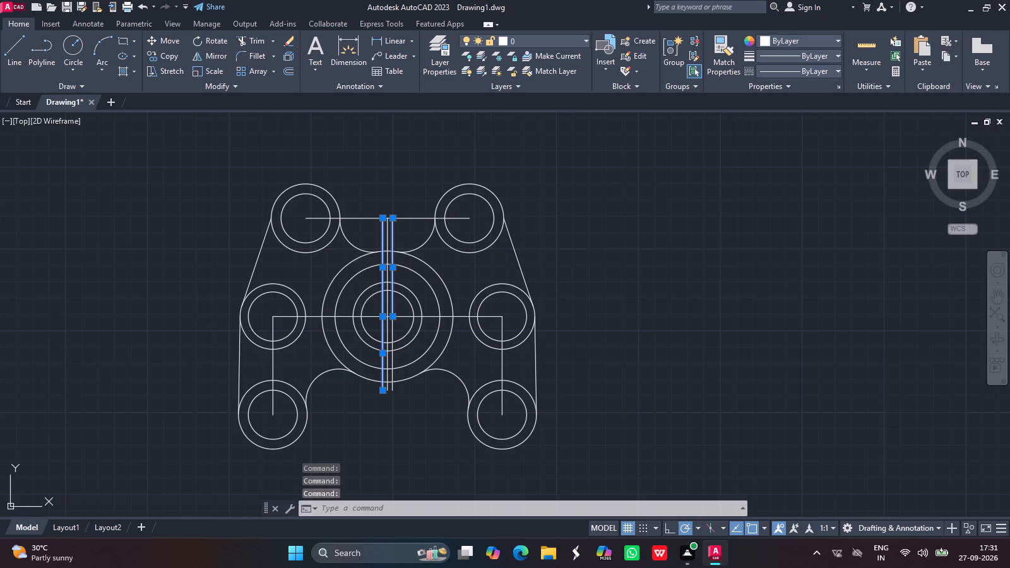
pyautogui.write('mirr')
pyautogui.click(434, 360)
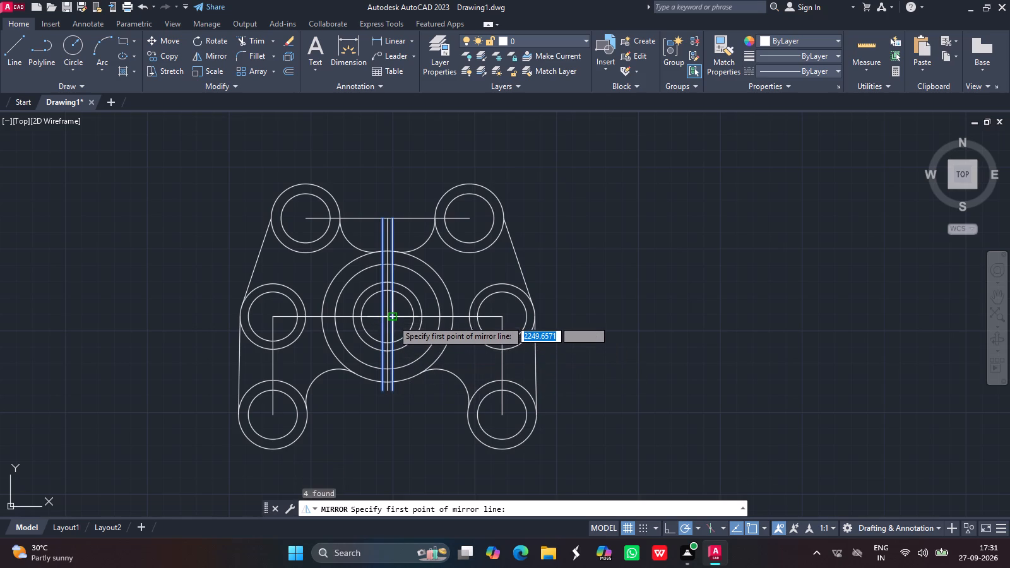
pyautogui.click(387, 317)
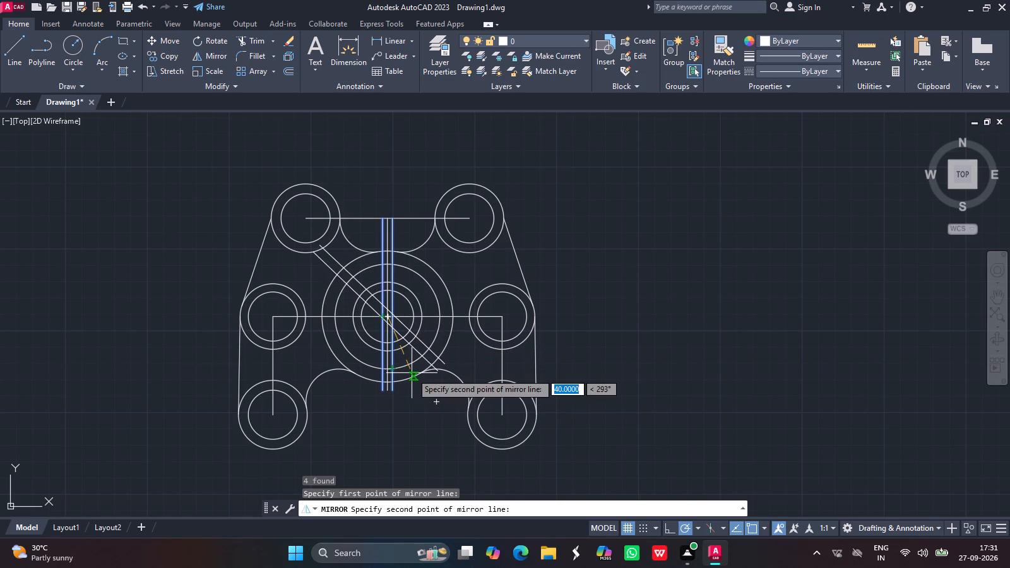
pyautogui.click(412, 373)
pyautogui.press('Return')
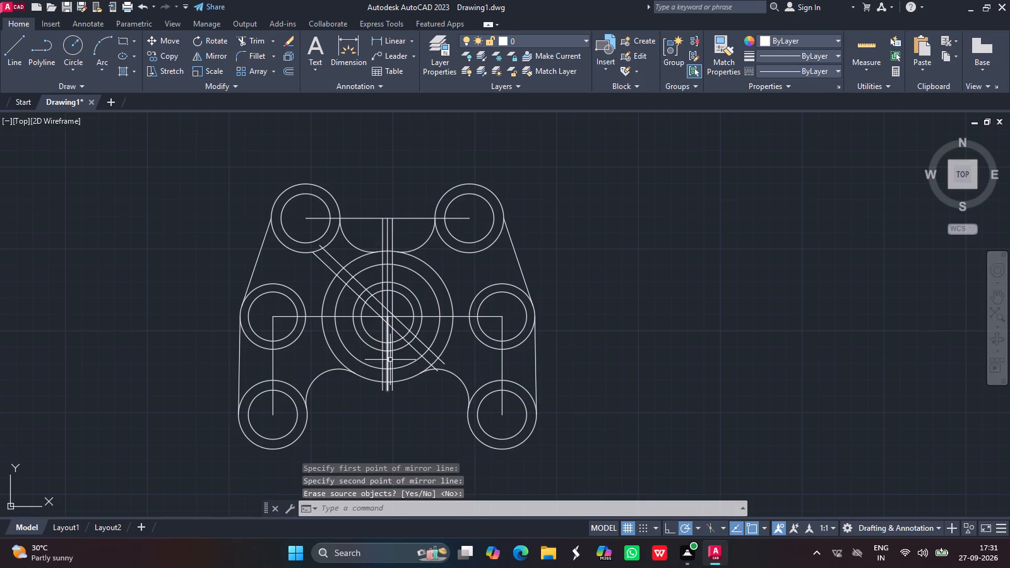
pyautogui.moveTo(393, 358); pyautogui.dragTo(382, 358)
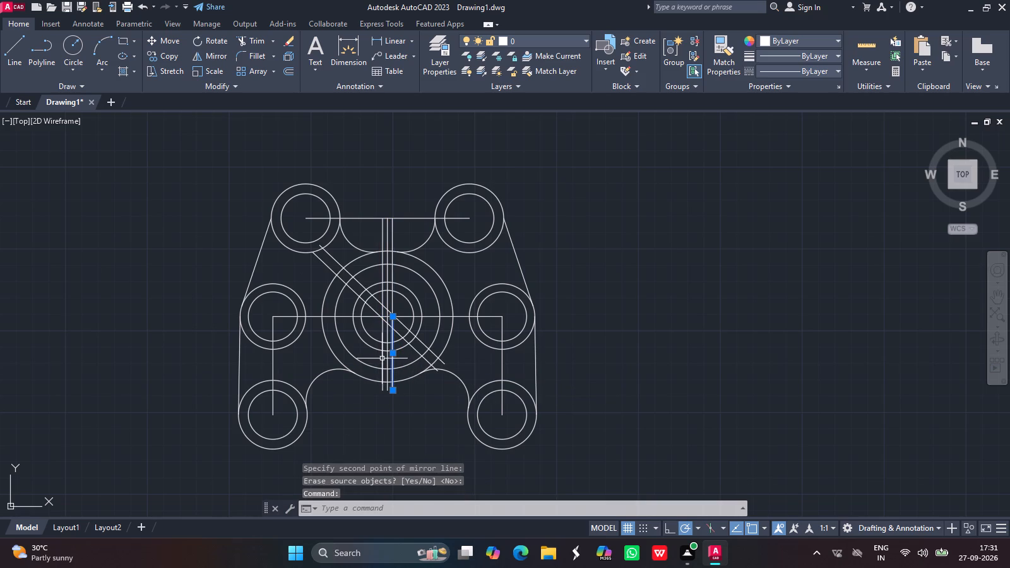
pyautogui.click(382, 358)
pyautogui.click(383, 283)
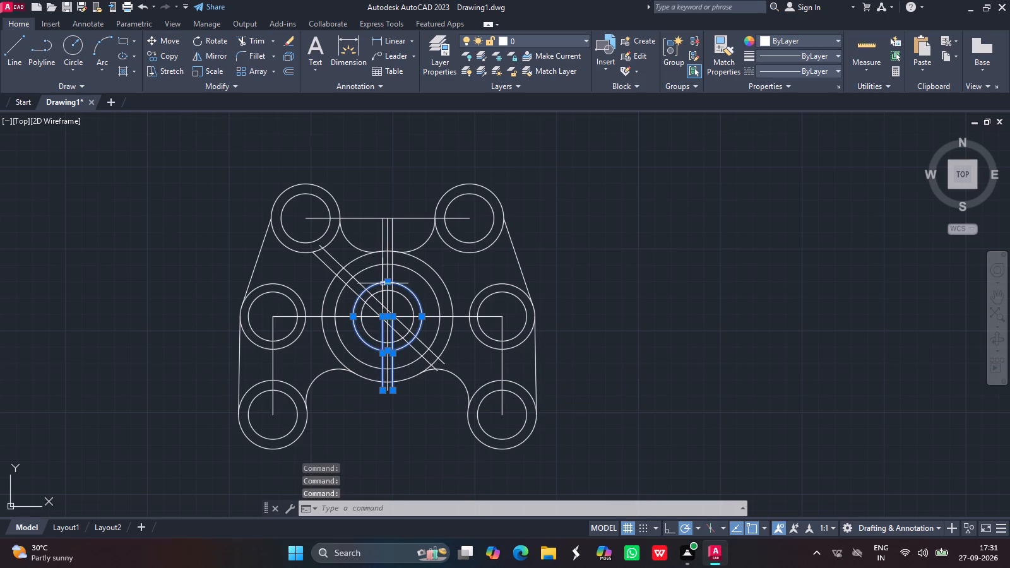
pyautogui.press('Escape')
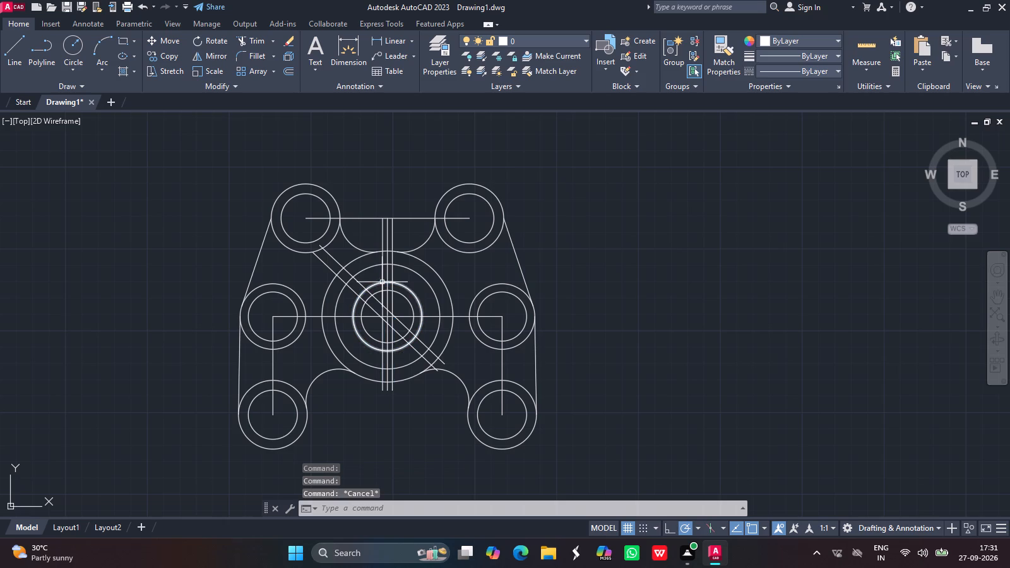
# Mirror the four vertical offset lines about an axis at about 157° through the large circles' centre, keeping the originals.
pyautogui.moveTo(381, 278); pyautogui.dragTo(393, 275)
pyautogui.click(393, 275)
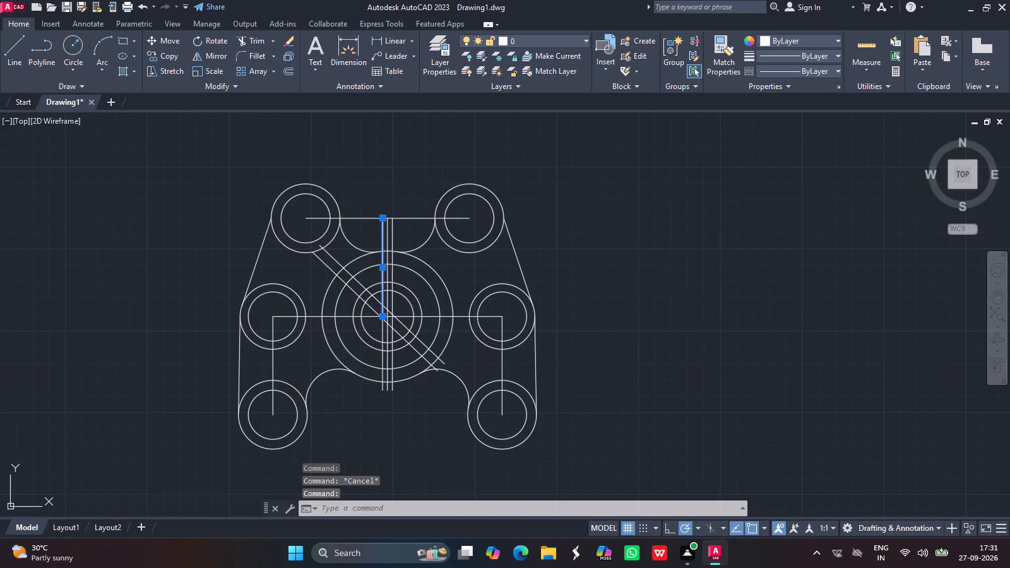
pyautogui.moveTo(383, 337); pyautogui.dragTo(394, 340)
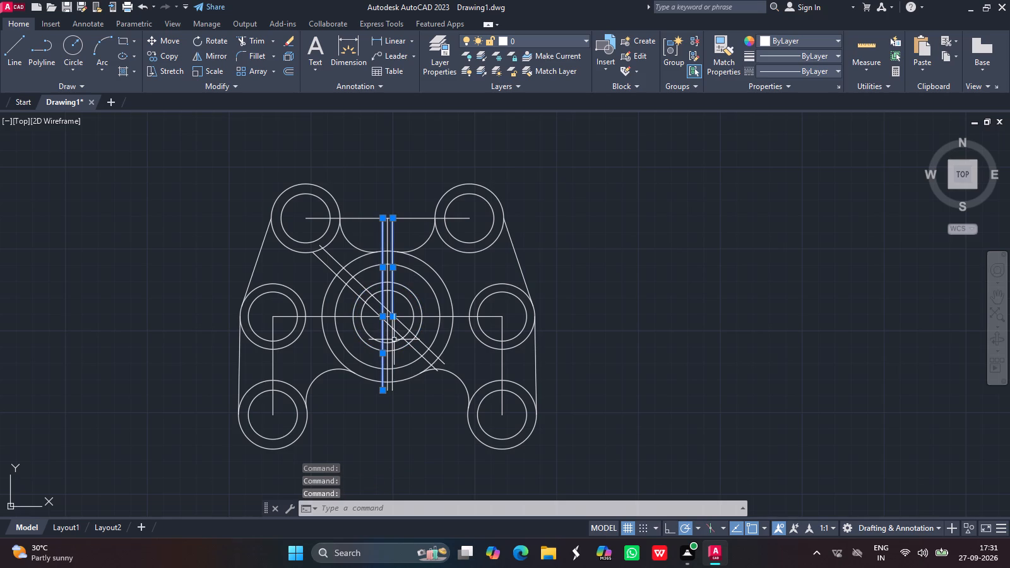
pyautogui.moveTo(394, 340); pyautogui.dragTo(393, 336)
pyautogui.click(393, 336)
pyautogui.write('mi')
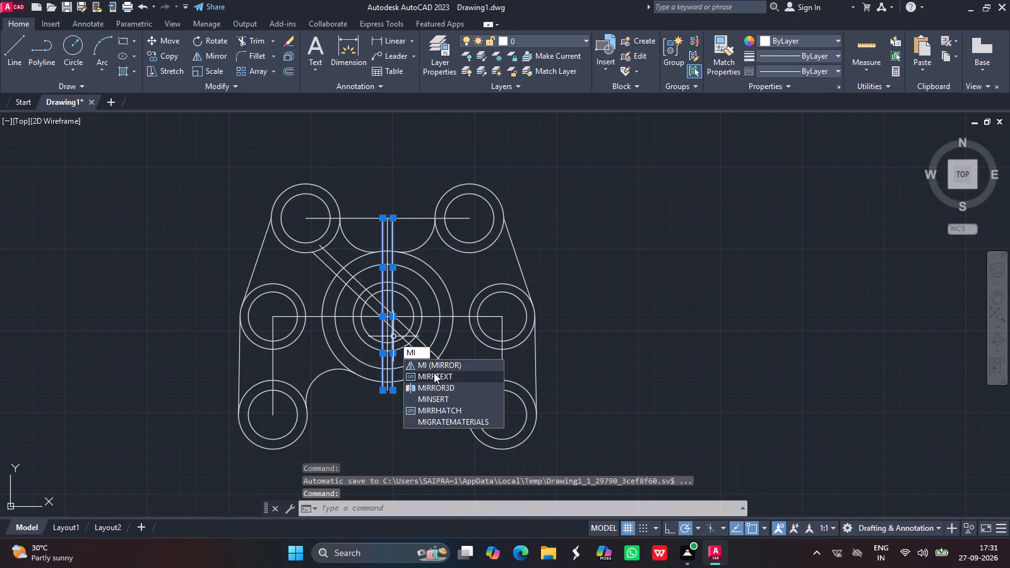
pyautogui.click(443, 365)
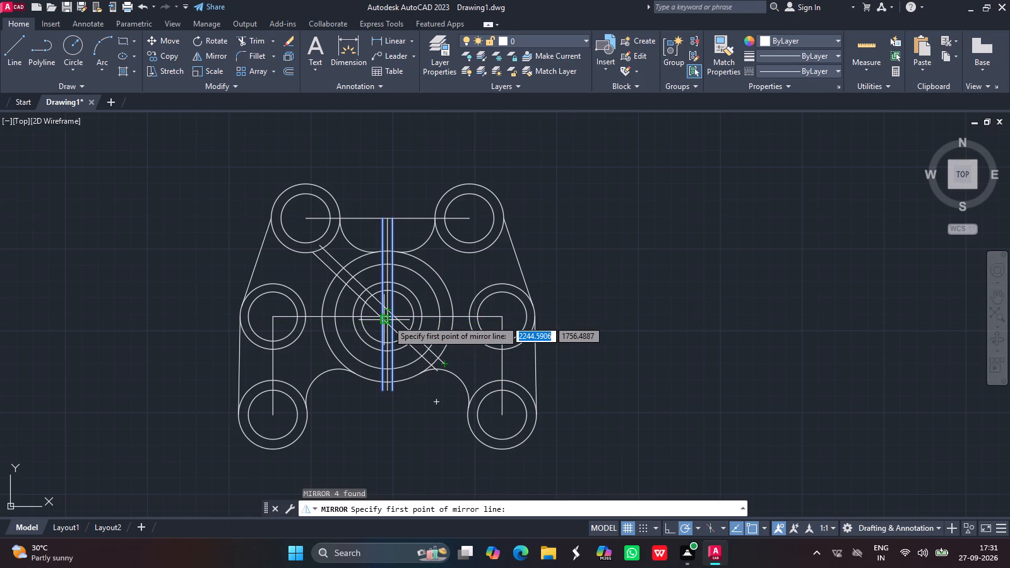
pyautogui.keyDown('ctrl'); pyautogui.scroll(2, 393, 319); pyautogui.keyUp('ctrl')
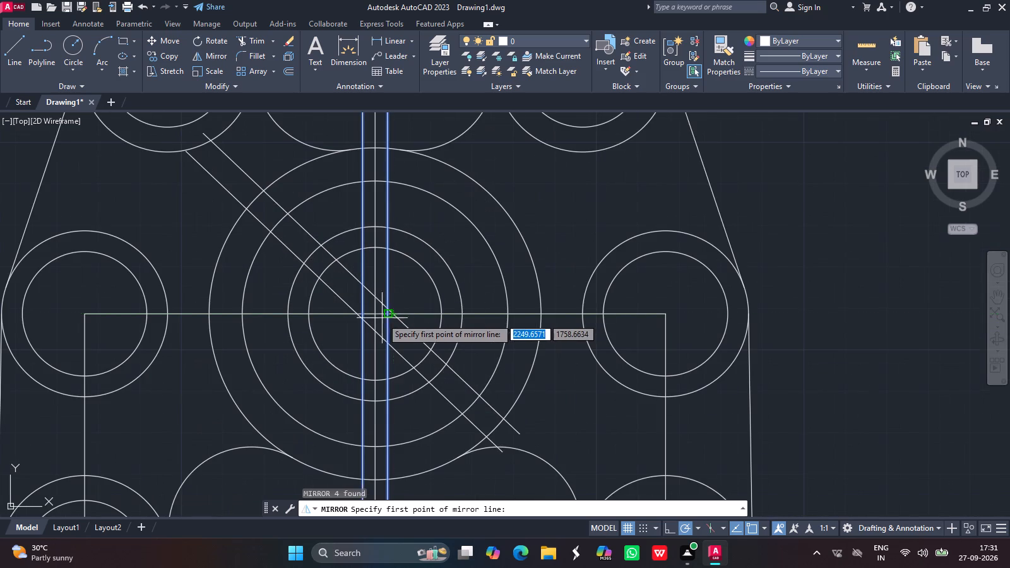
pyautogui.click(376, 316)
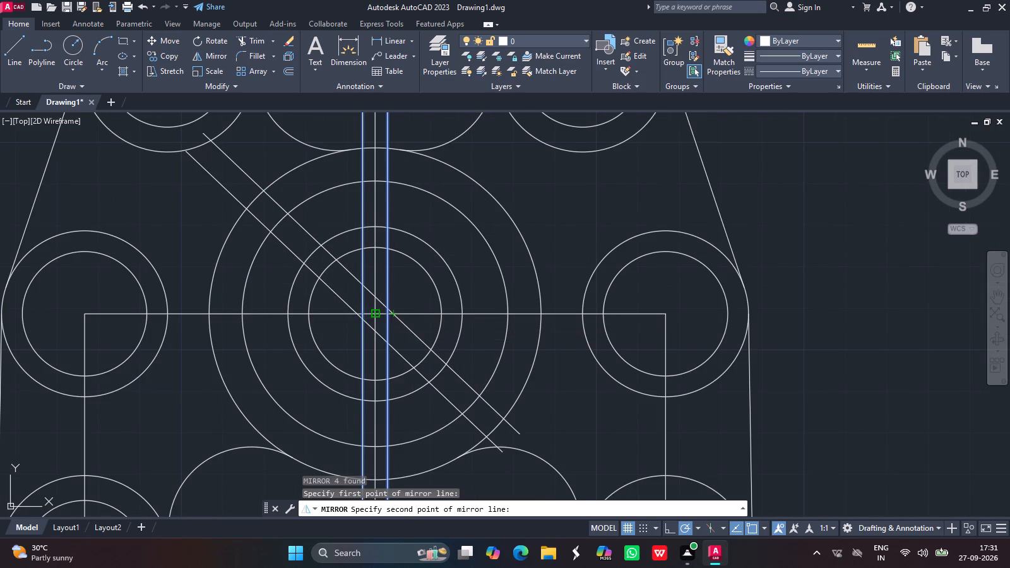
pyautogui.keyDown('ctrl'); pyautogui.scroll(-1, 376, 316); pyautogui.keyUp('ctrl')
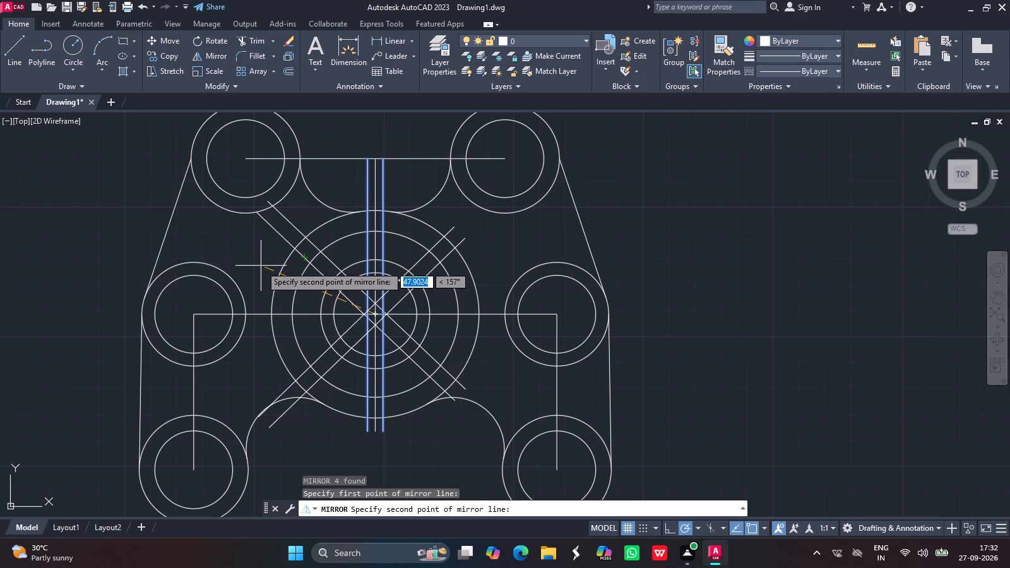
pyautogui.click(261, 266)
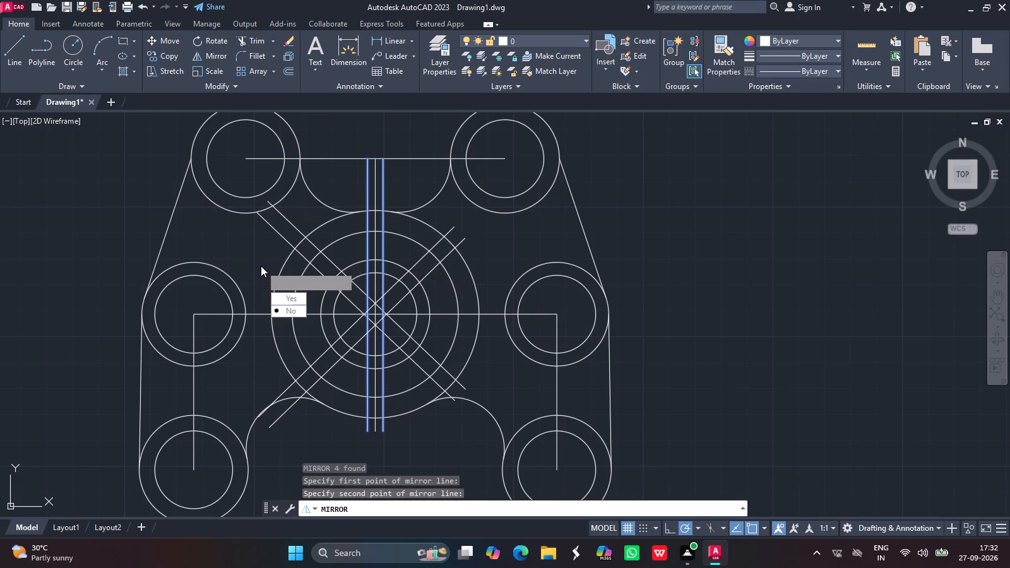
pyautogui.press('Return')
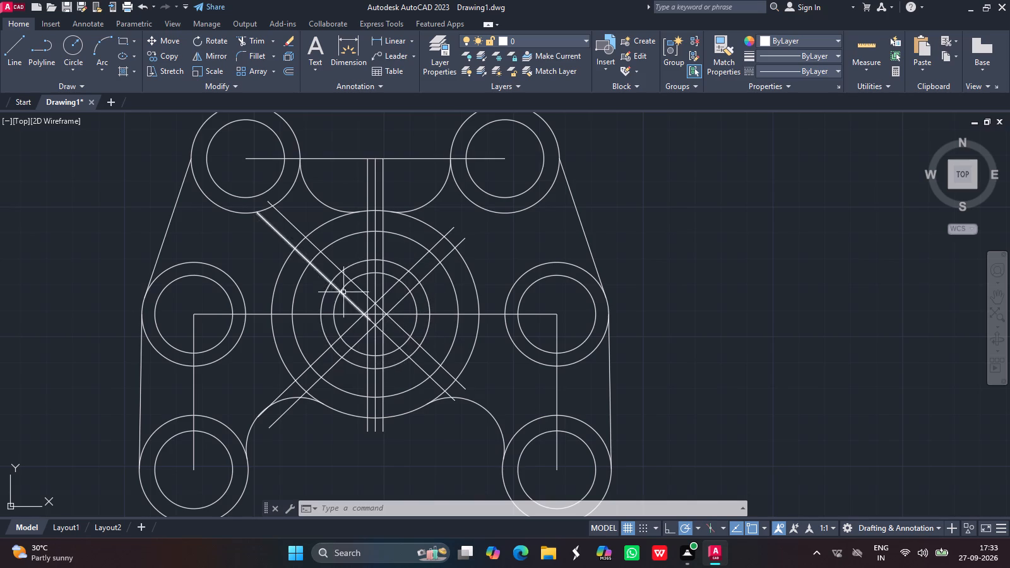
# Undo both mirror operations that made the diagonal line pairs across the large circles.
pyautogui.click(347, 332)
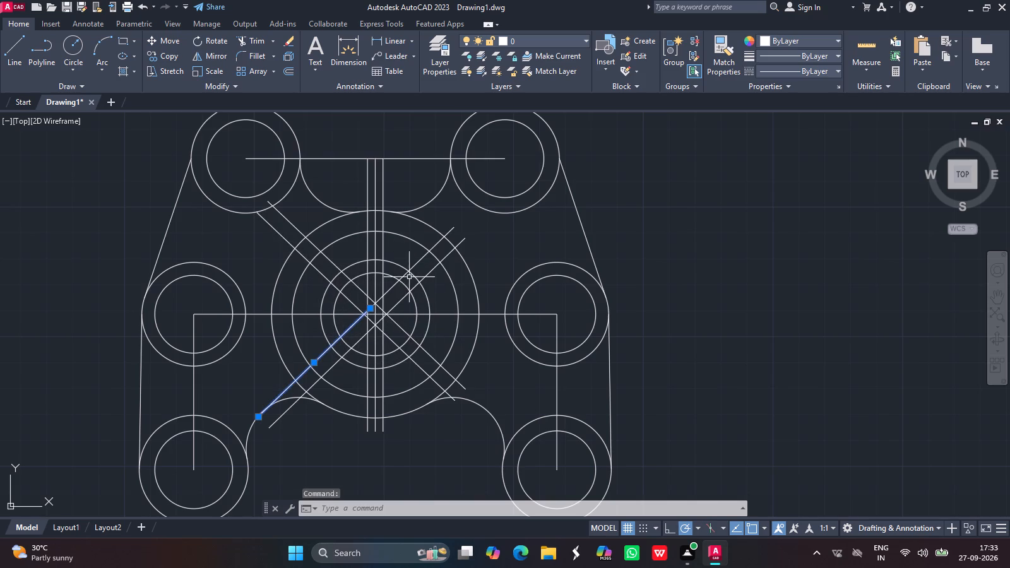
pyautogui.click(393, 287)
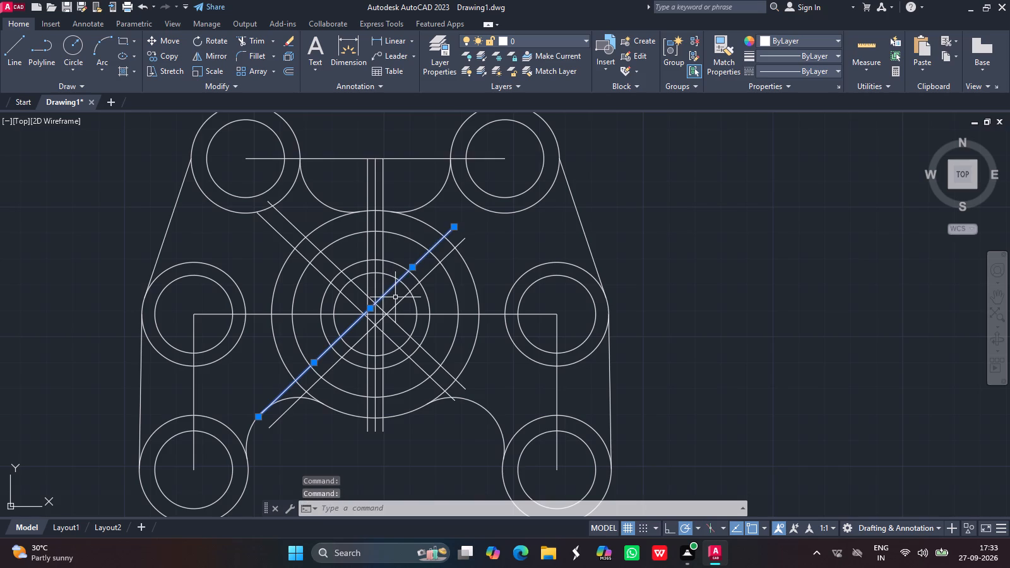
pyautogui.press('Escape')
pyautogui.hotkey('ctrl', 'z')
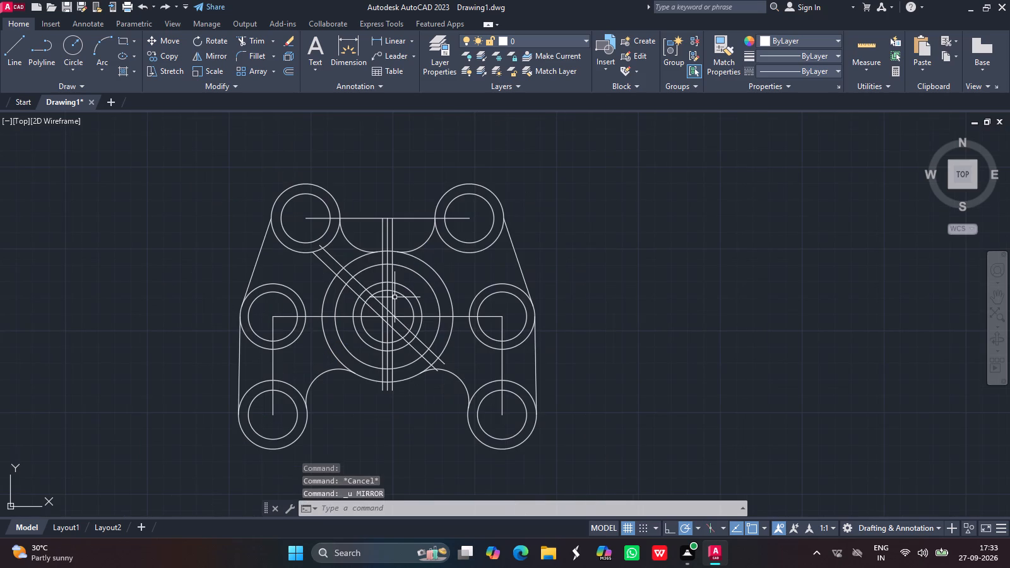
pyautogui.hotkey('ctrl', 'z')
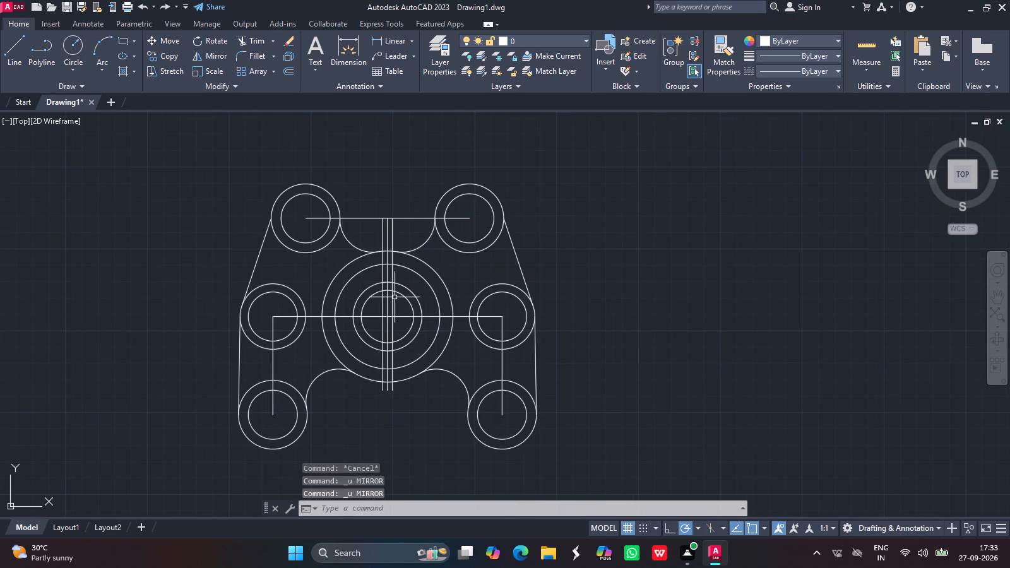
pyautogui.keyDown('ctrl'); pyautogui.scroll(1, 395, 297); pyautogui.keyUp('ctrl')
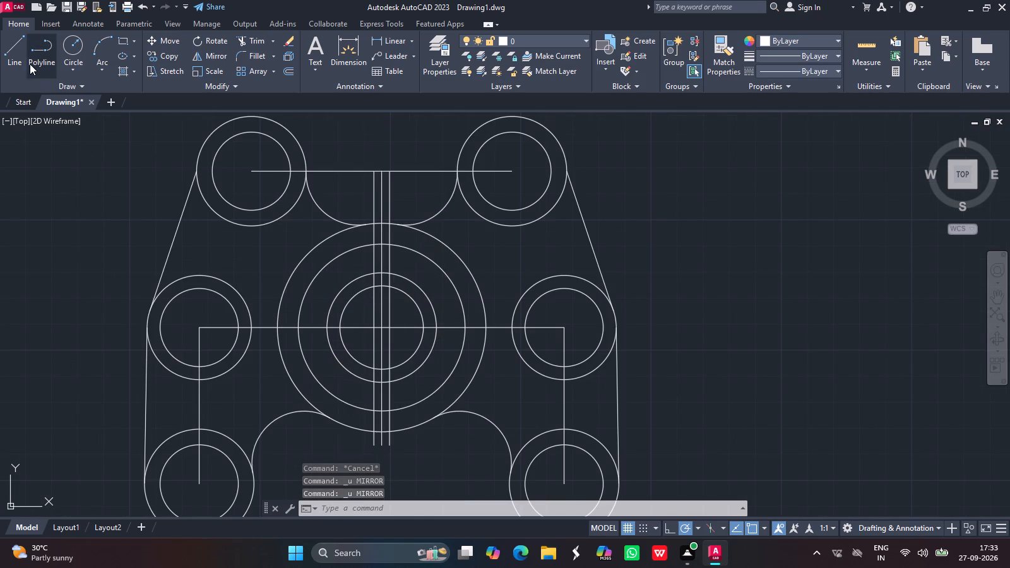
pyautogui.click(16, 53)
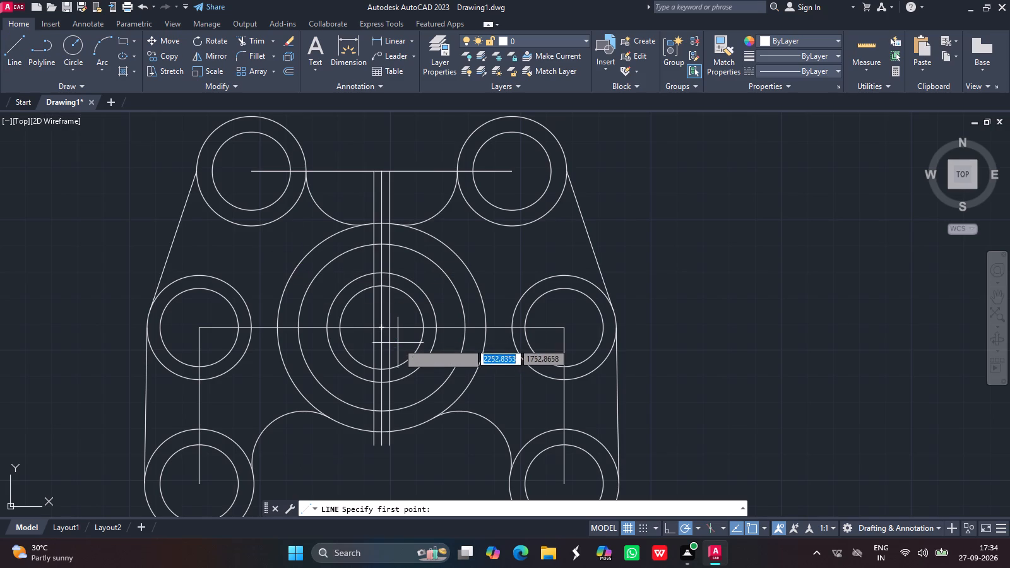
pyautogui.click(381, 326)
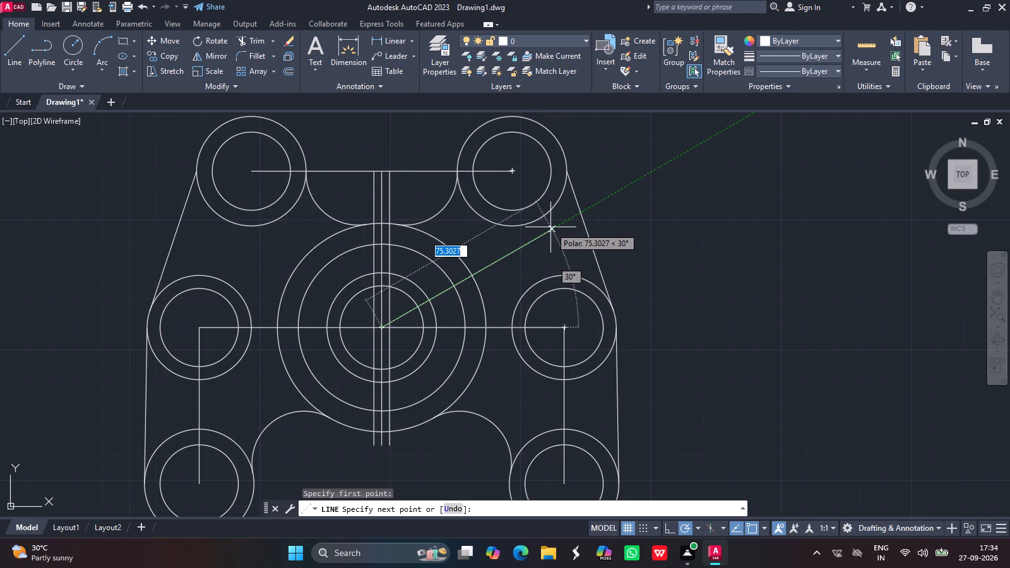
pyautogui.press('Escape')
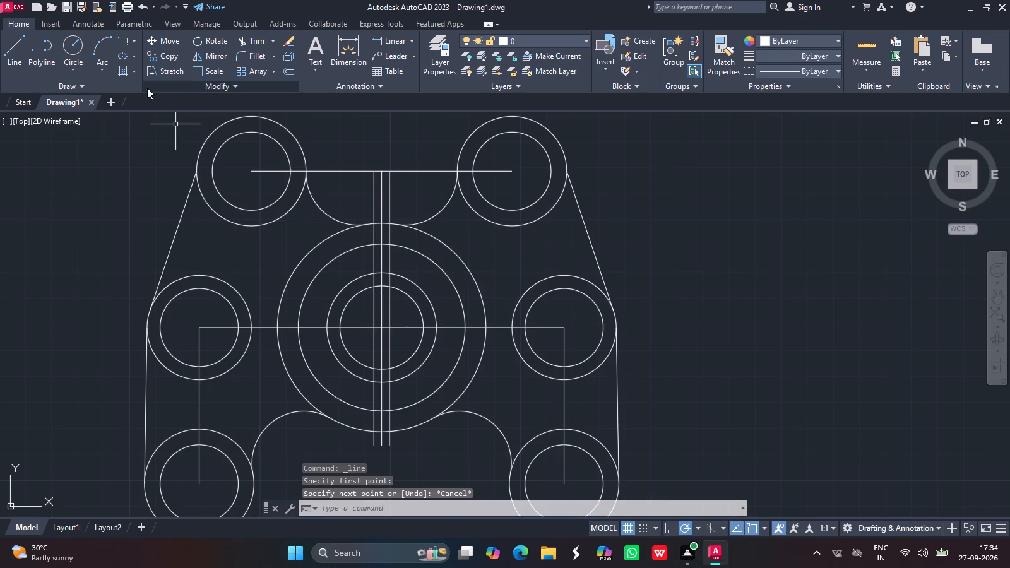
# Draw two lines from the large circles' centre: one at 30° about 57.7 units long, the other at 210° about 50.5 units long.
pyautogui.click(14, 42)
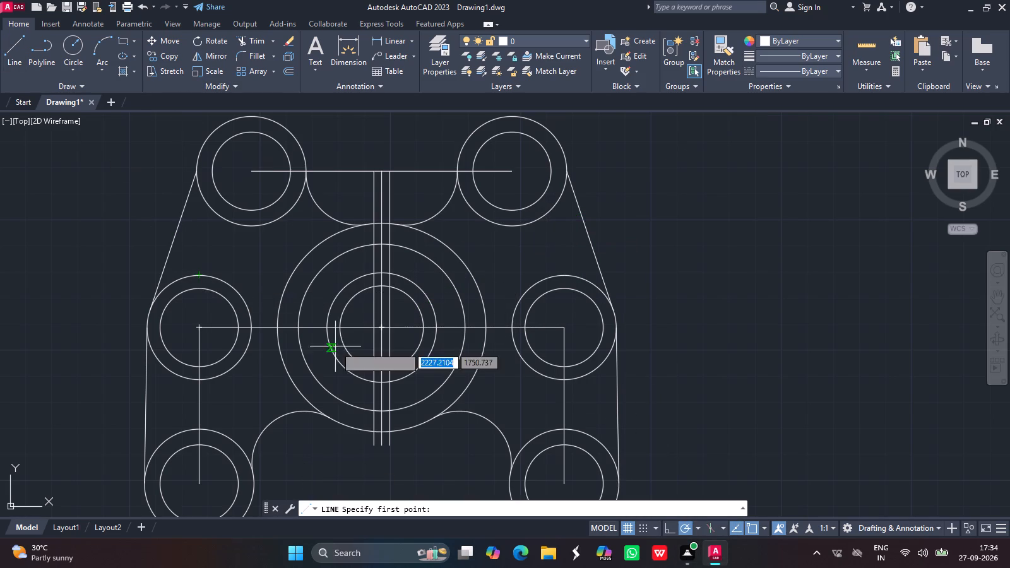
pyautogui.click(383, 326)
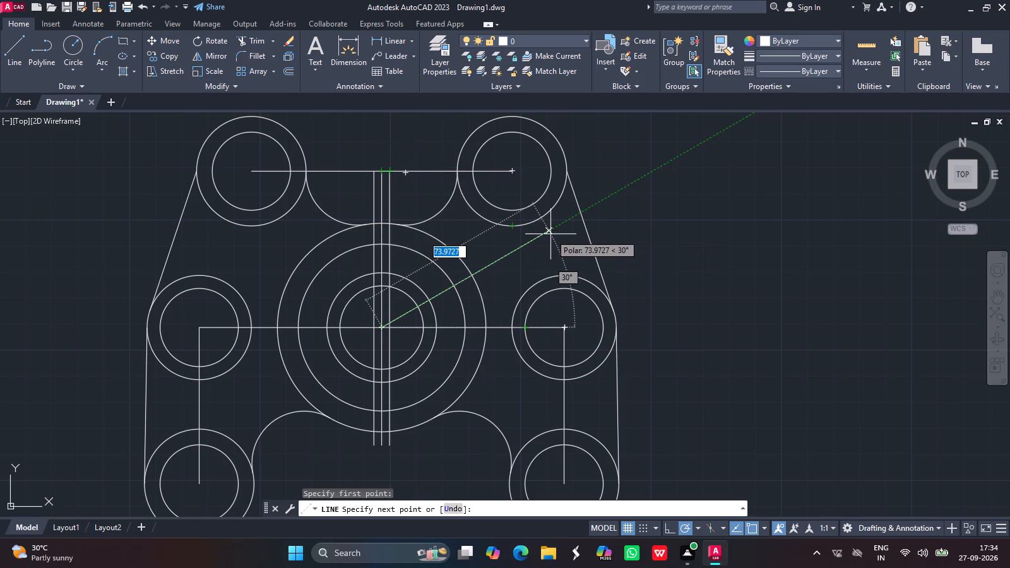
pyautogui.click(506, 258)
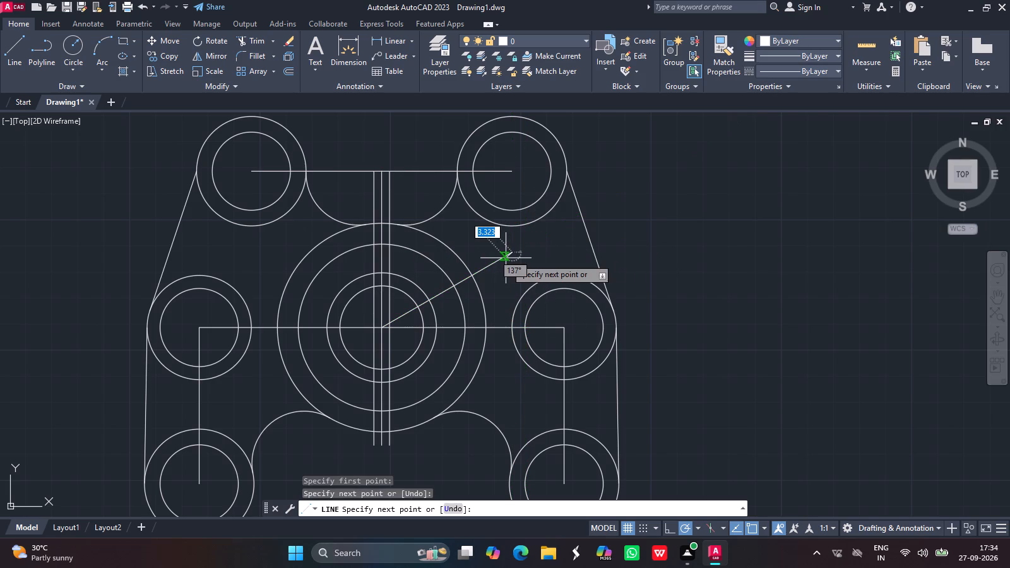
pyautogui.press('Return')
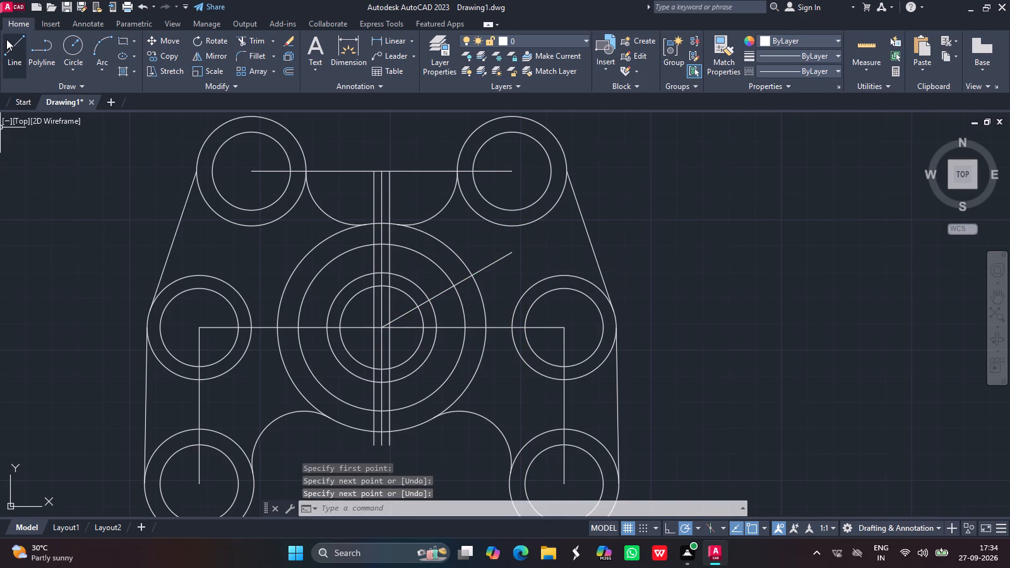
pyautogui.click(7, 38)
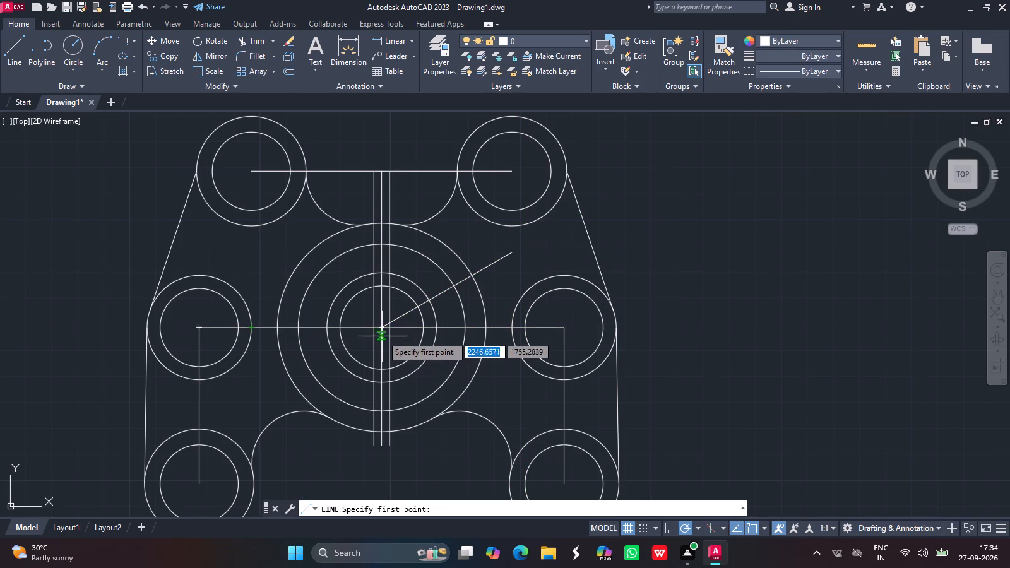
pyautogui.moveTo(382, 330); pyautogui.dragTo(288, 373)
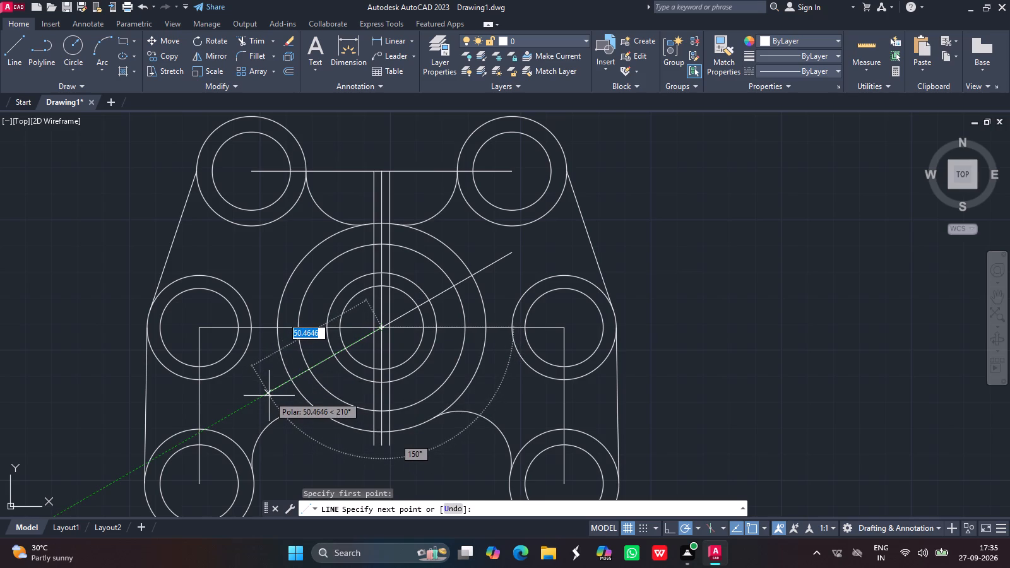
pyautogui.click(269, 396)
pyautogui.press('Return')
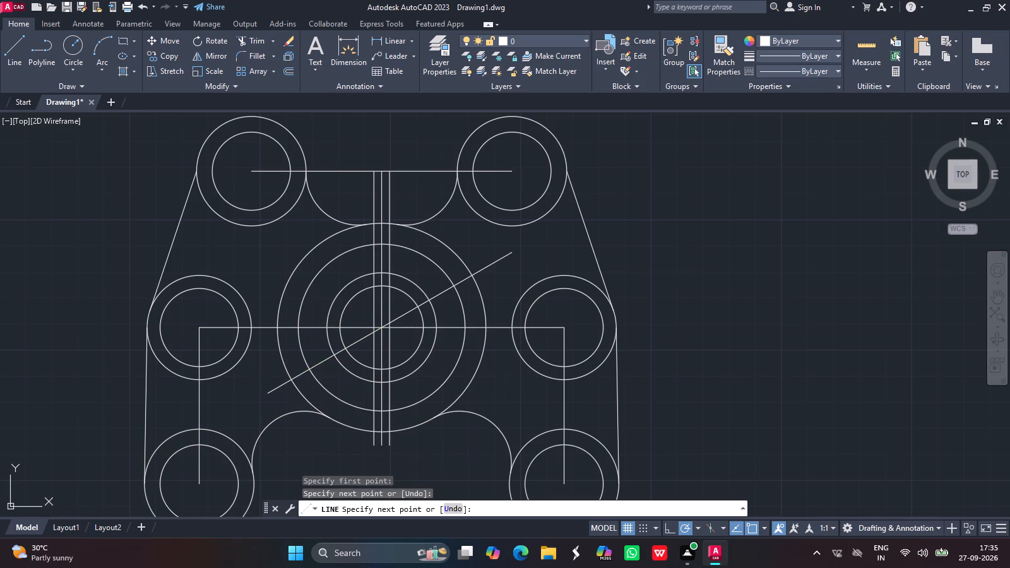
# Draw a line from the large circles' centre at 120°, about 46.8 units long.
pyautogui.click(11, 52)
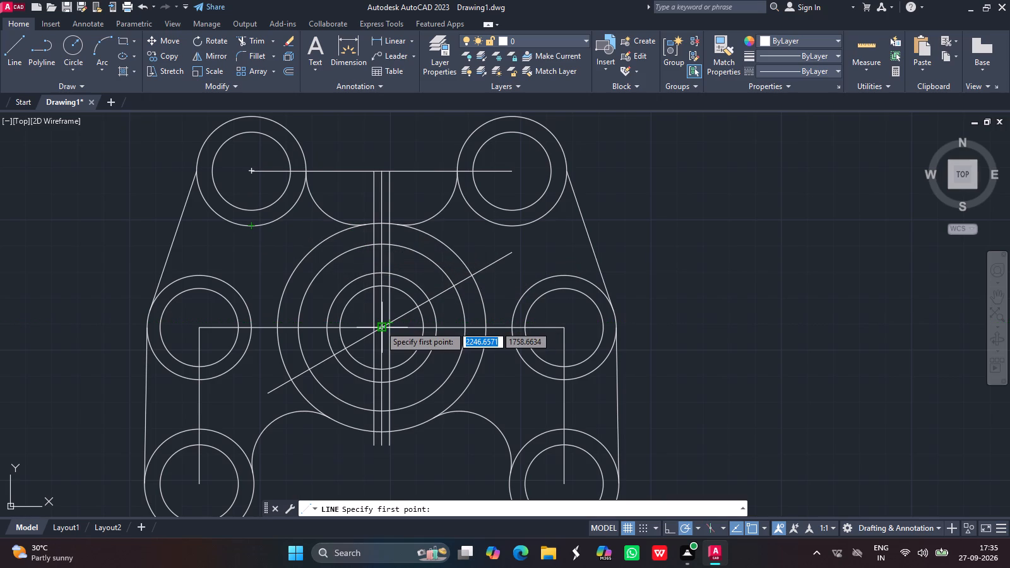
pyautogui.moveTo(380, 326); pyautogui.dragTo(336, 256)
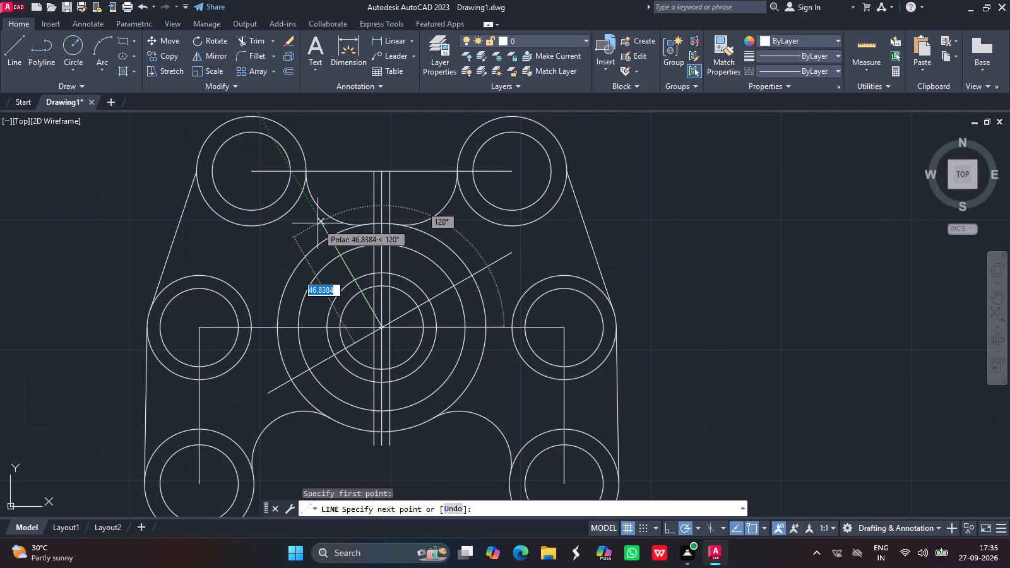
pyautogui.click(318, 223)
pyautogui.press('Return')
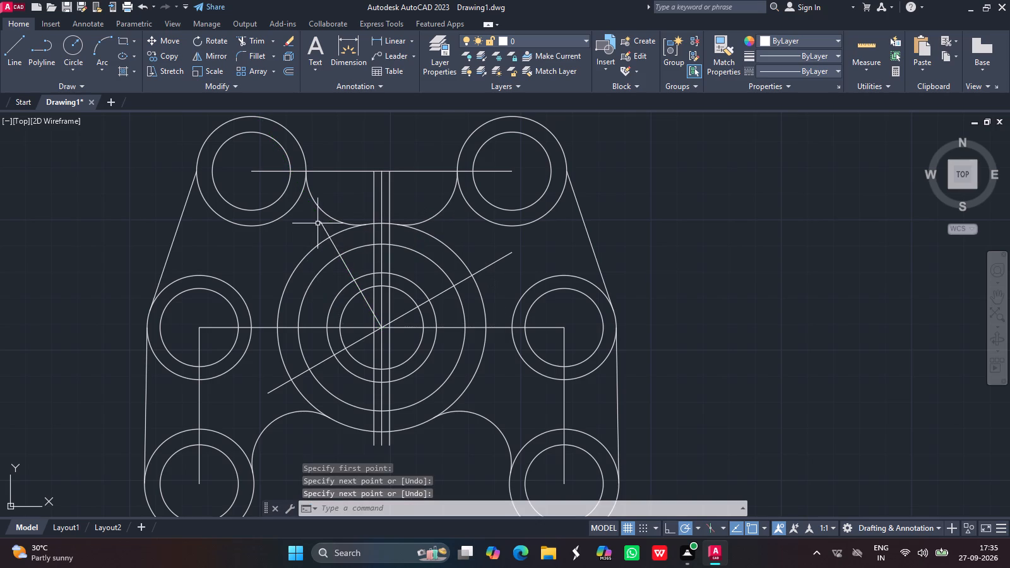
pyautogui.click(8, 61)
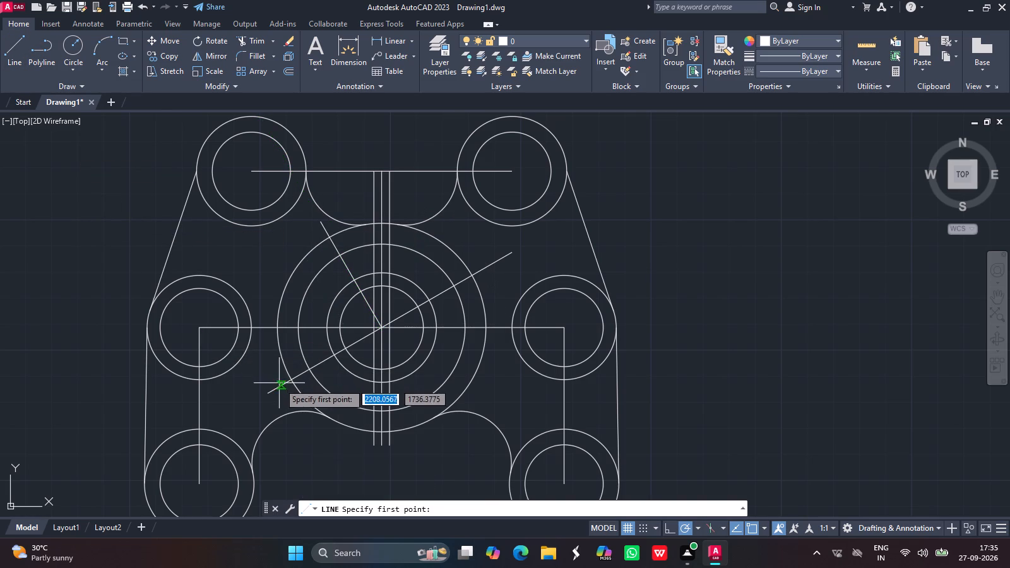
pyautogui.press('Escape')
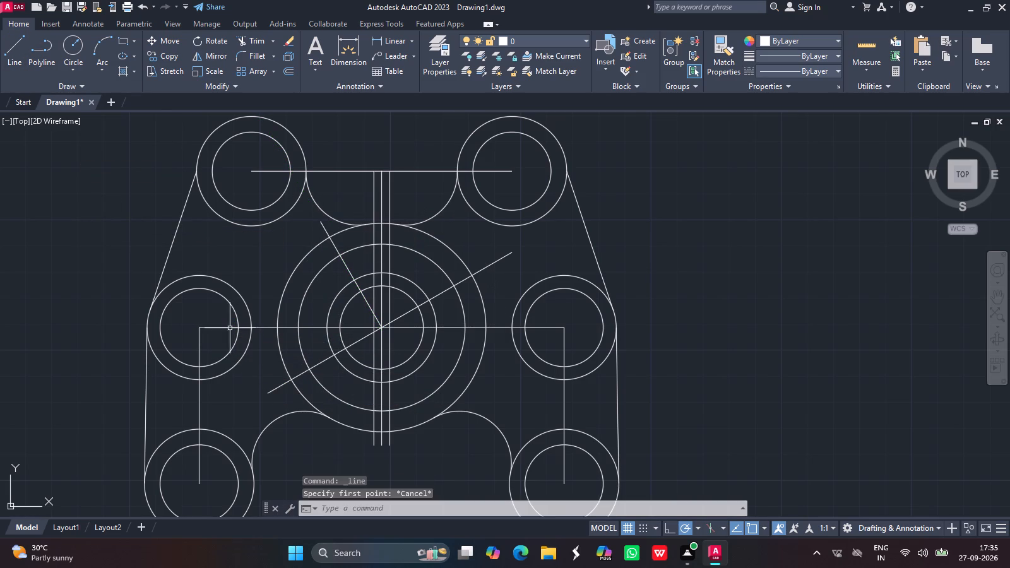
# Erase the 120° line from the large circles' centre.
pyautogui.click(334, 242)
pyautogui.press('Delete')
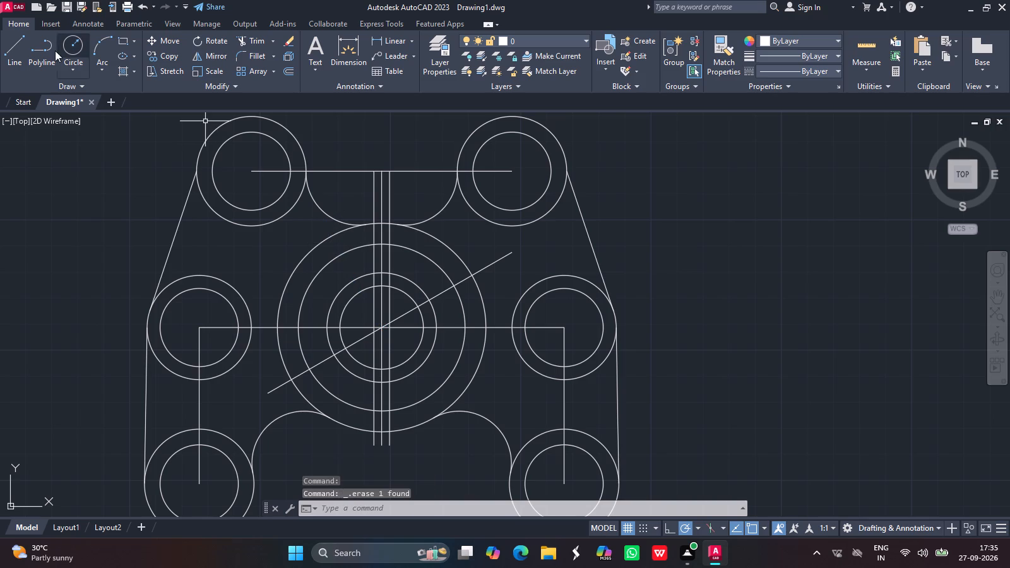
# Draw a line from the large circles' centre at 150°, about 49 units long, ending just beyond the largest circle.
pyautogui.click(14, 51)
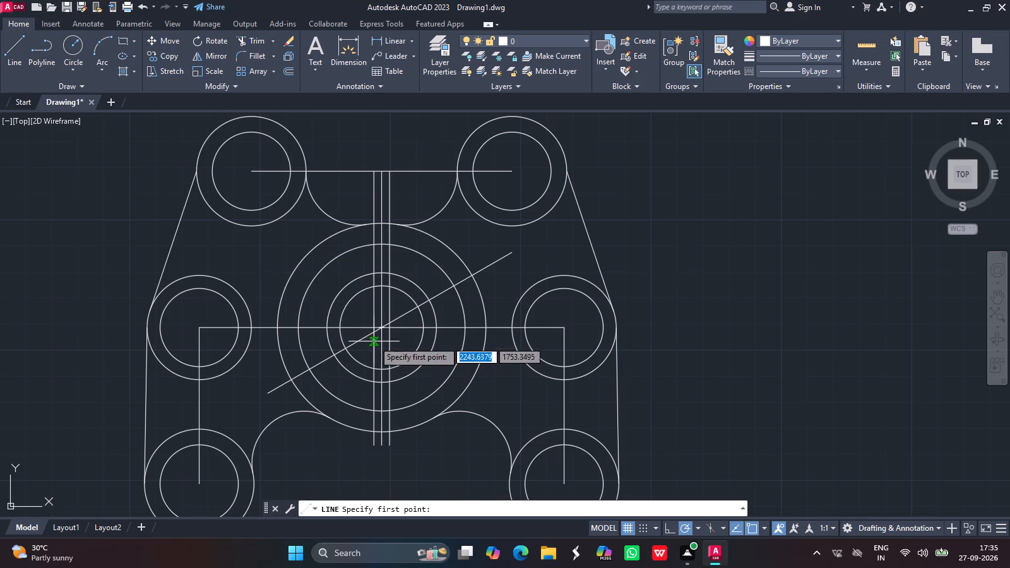
pyautogui.moveTo(383, 328); pyautogui.dragTo(266, 270)
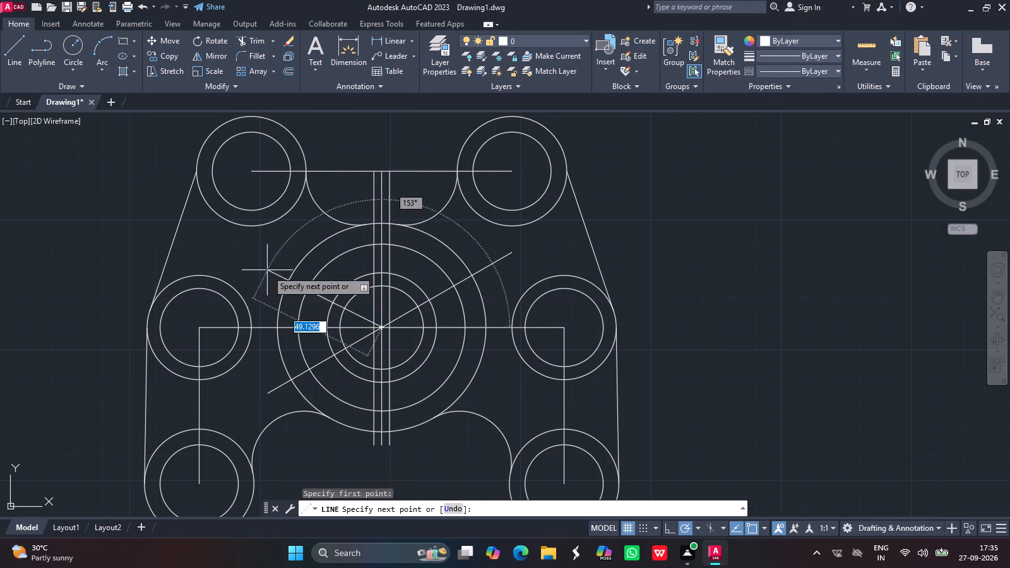
pyautogui.moveTo(266, 270); pyautogui.dragTo(243, 229)
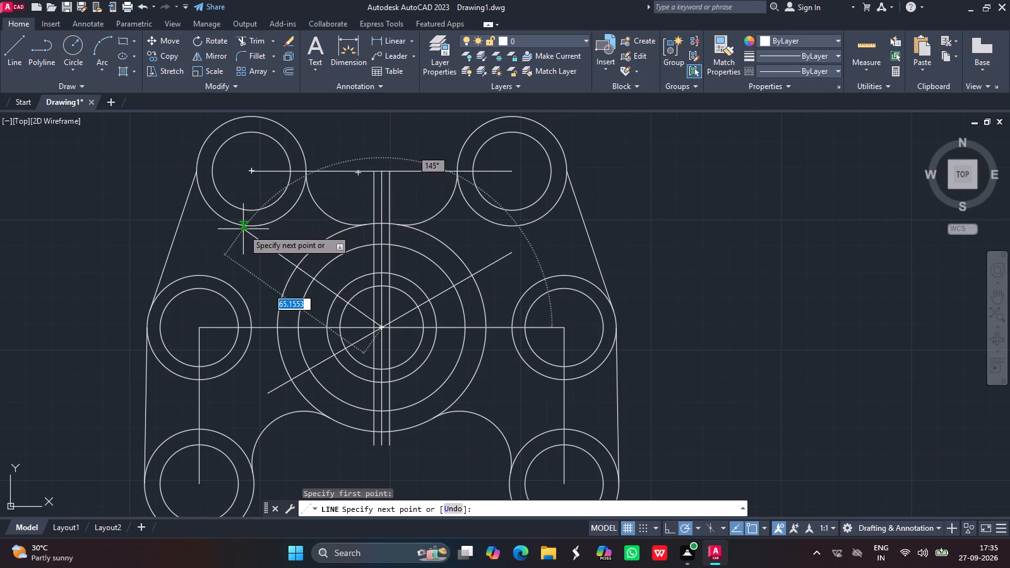
pyautogui.moveTo(243, 229); pyautogui.dragTo(270, 264)
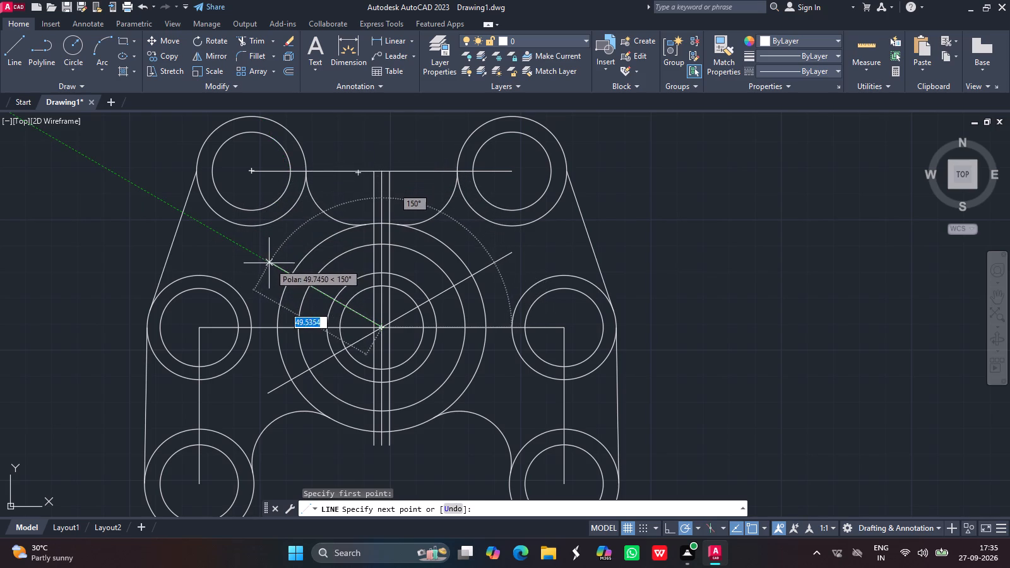
pyautogui.moveTo(270, 264); pyautogui.dragTo(271, 264)
pyautogui.click(271, 264)
pyautogui.press('Return')
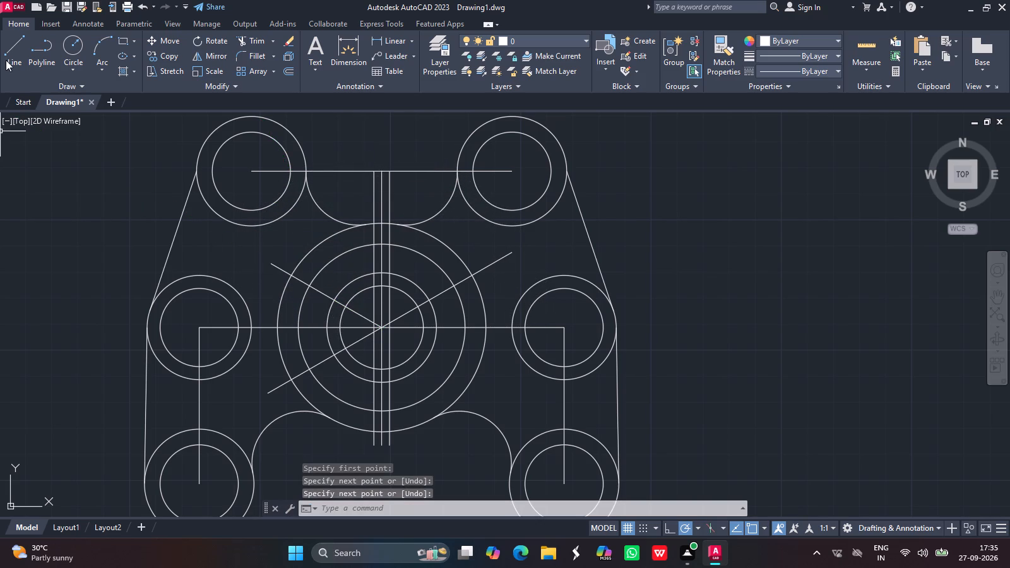
# Draw a line from the large circles' centre at 330°, ending just beyond the largest circle.
pyautogui.click(9, 58)
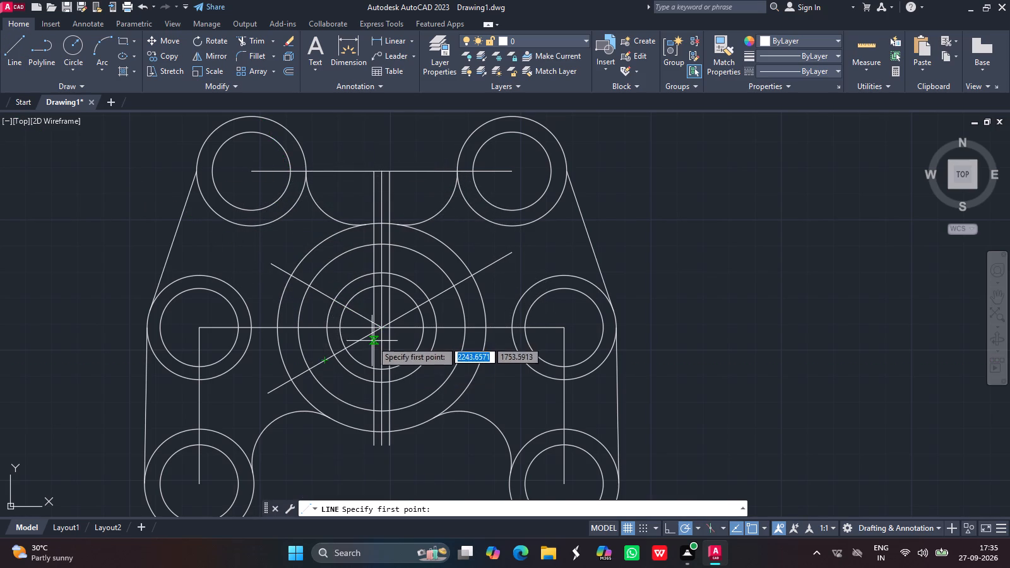
pyautogui.moveTo(383, 328); pyautogui.dragTo(448, 398)
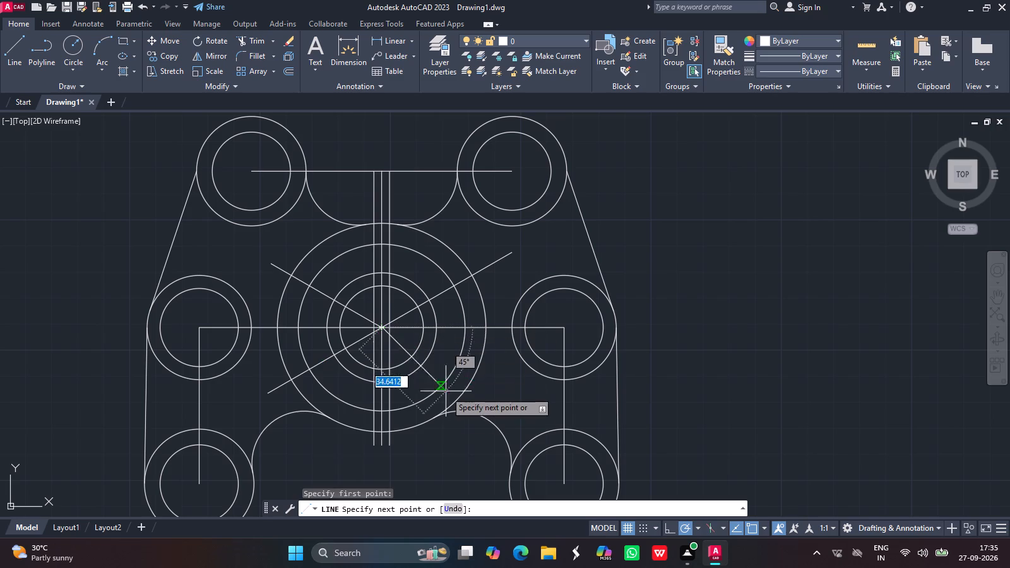
pyautogui.moveTo(448, 398); pyautogui.dragTo(449, 406)
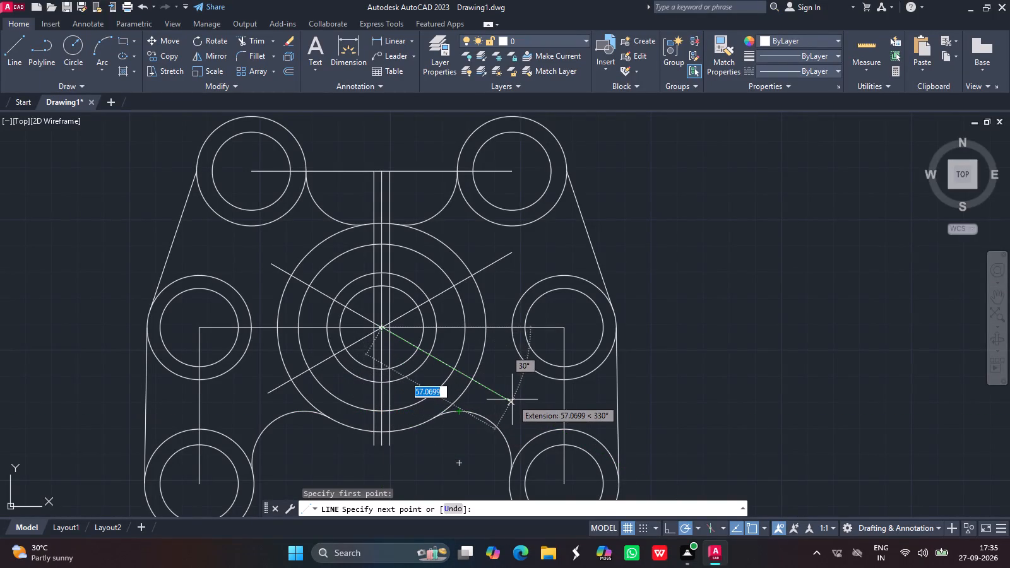
pyautogui.click(495, 391)
pyautogui.press('Return')
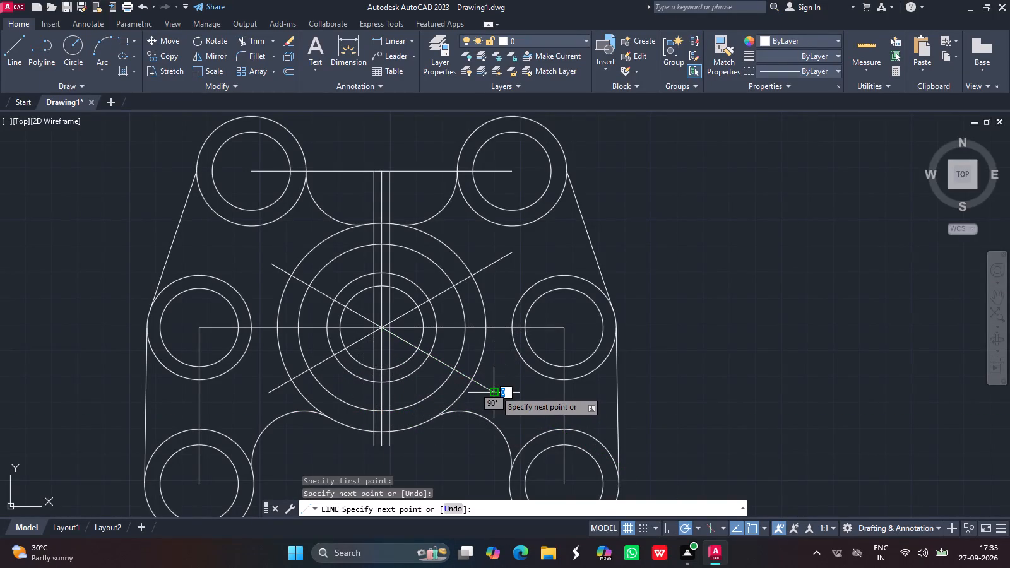
# Offset the 30° line from the large circles' centre by 3 units to both sides.
pyautogui.click(284, 74)
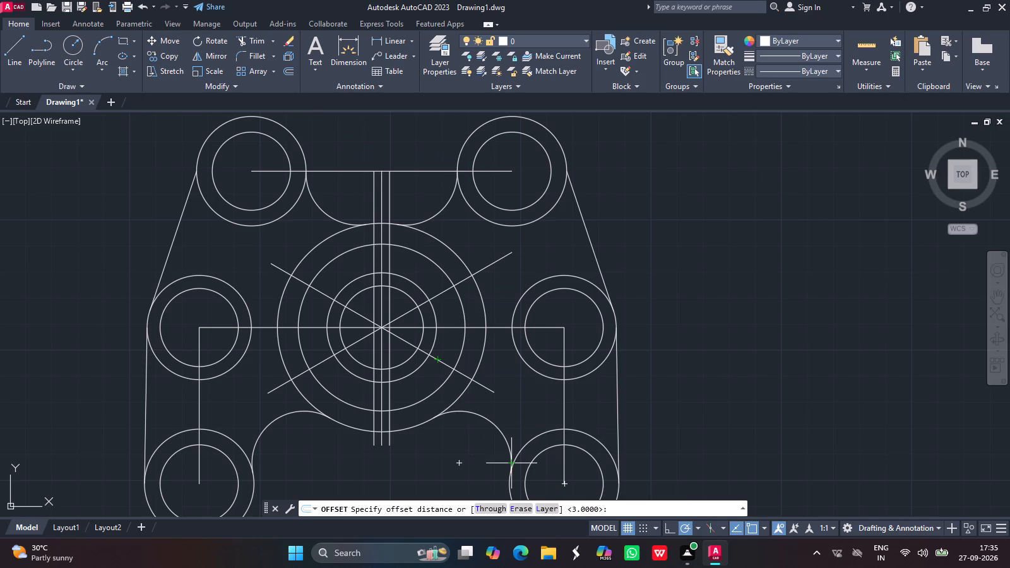
pyautogui.click(619, 507)
pyautogui.press('3')
pyautogui.press('Return')
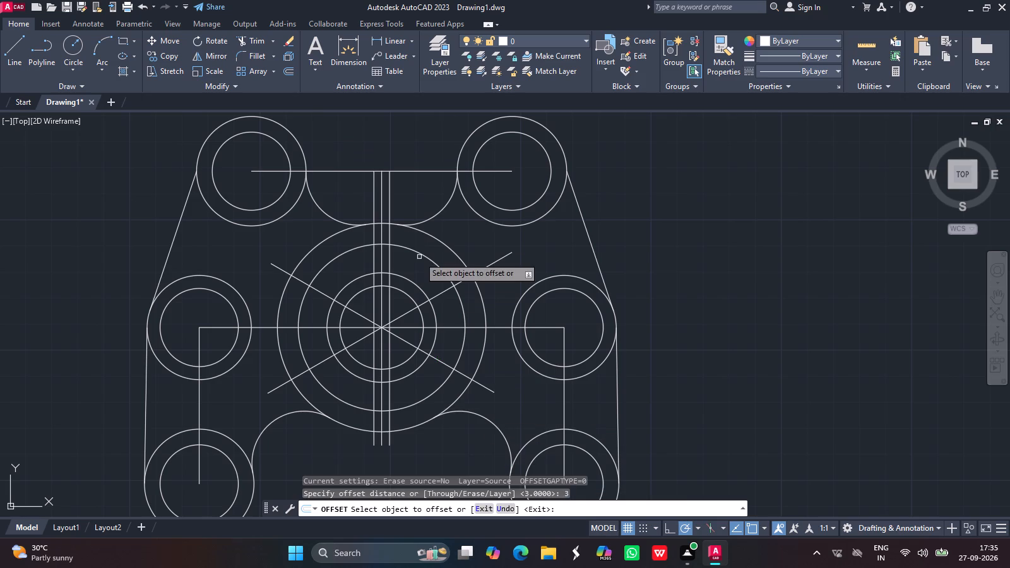
pyautogui.moveTo(463, 278); pyautogui.dragTo(451, 270)
pyautogui.moveTo(451, 270); pyautogui.dragTo(461, 283)
pyautogui.moveTo(461, 283); pyautogui.dragTo(466, 294)
pyautogui.click(466, 294)
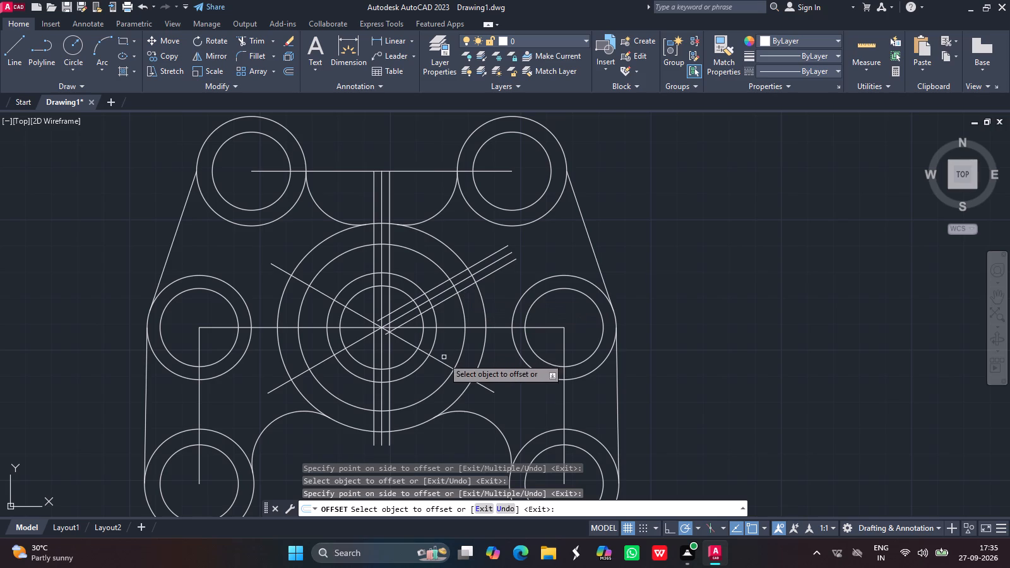
# Offset the 330° line from the large circles' centre by 3 units to both sides.
pyautogui.moveTo(436, 361); pyautogui.dragTo(448, 352)
pyautogui.moveTo(448, 352); pyautogui.dragTo(445, 356)
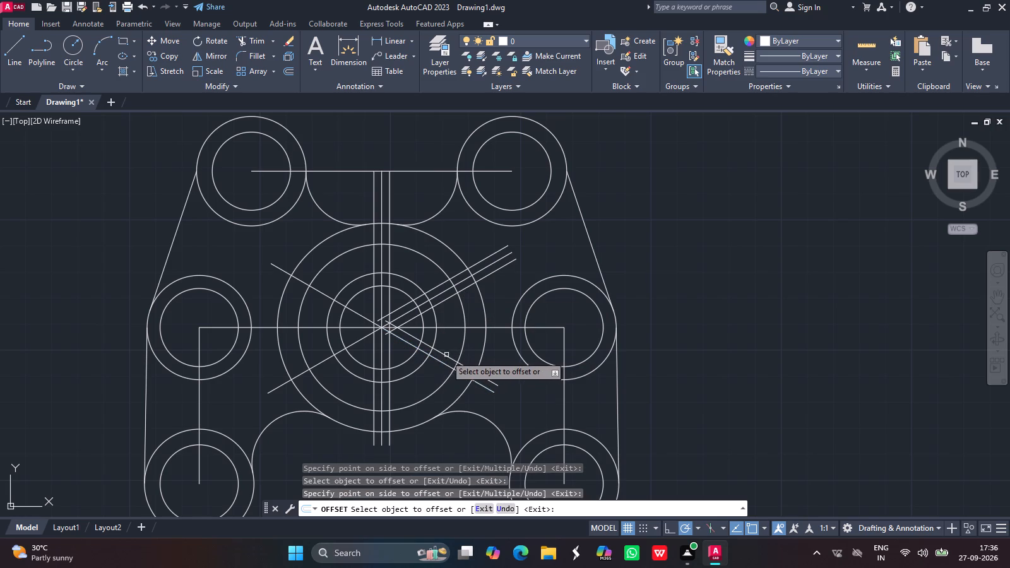
pyautogui.moveTo(445, 356); pyautogui.dragTo(439, 361)
pyautogui.moveTo(439, 361); pyautogui.dragTo(431, 374)
pyautogui.moveTo(431, 374); pyautogui.dragTo(344, 388)
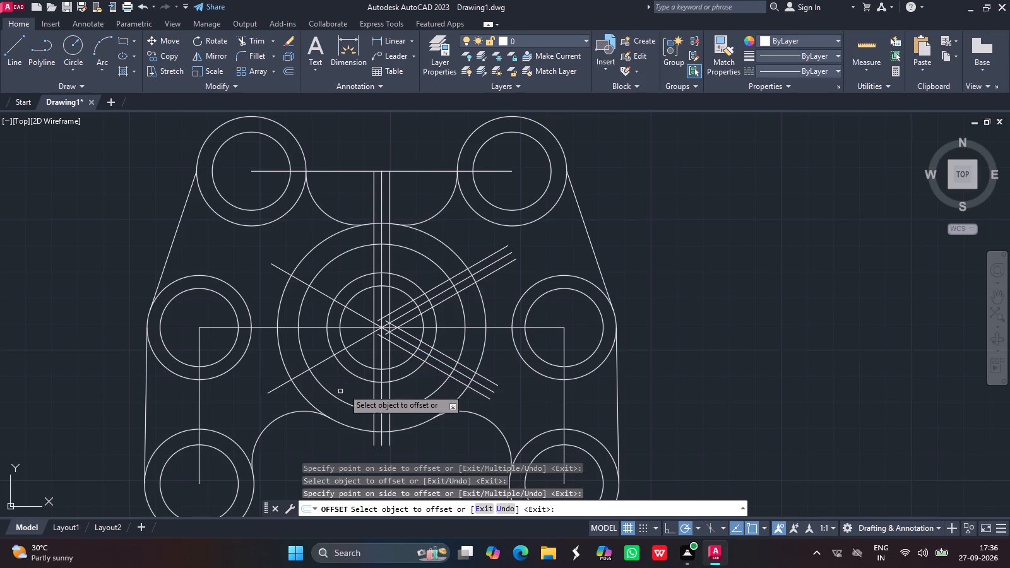
pyautogui.moveTo(344, 388); pyautogui.dragTo(389, 396)
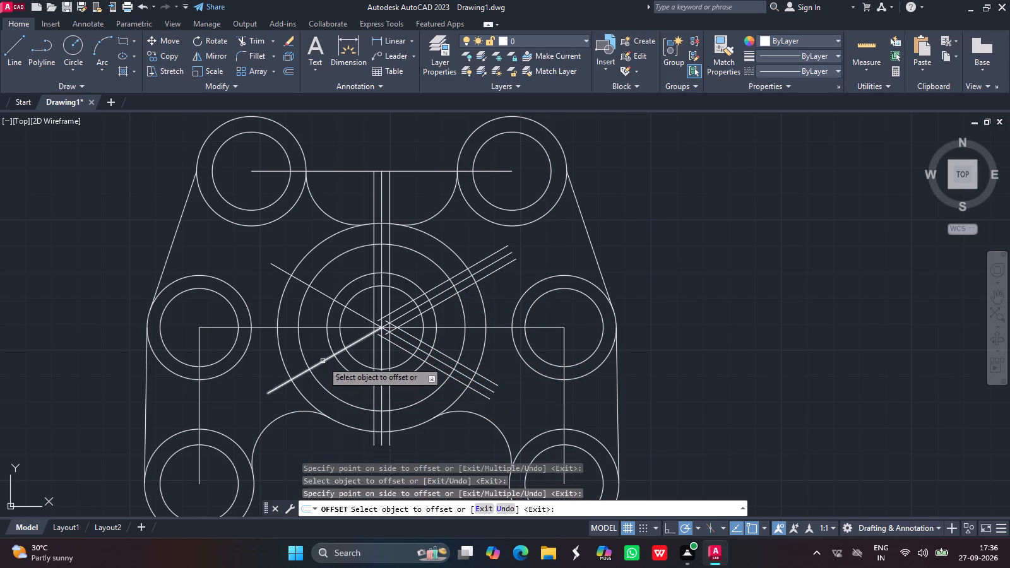
# Offset the 210° line from the large circles' centre by 3 units to both sides.
pyautogui.moveTo(323, 361); pyautogui.dragTo(316, 343)
pyautogui.moveTo(316, 343); pyautogui.dragTo(321, 361)
pyautogui.moveTo(321, 361); pyautogui.dragTo(330, 379)
pyautogui.click(330, 379)
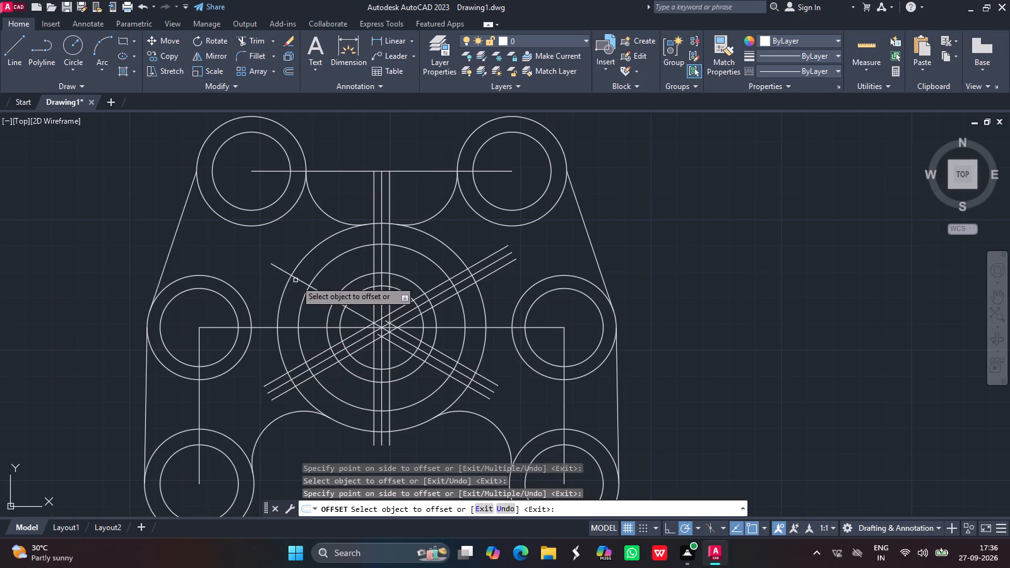
# Offset the 150° line from the large circles' centre by 3 units to both sides and finish offsetting.
pyautogui.moveTo(299, 278); pyautogui.dragTo(300, 277)
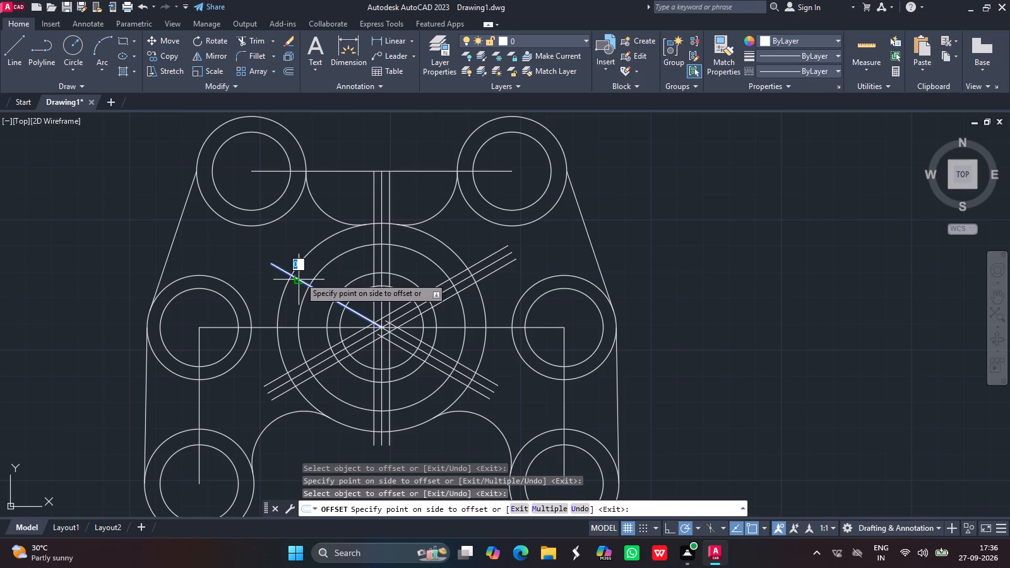
pyautogui.moveTo(300, 277); pyautogui.dragTo(307, 269)
pyautogui.moveTo(307, 269); pyautogui.dragTo(302, 283)
pyautogui.moveTo(302, 283); pyautogui.dragTo(296, 291)
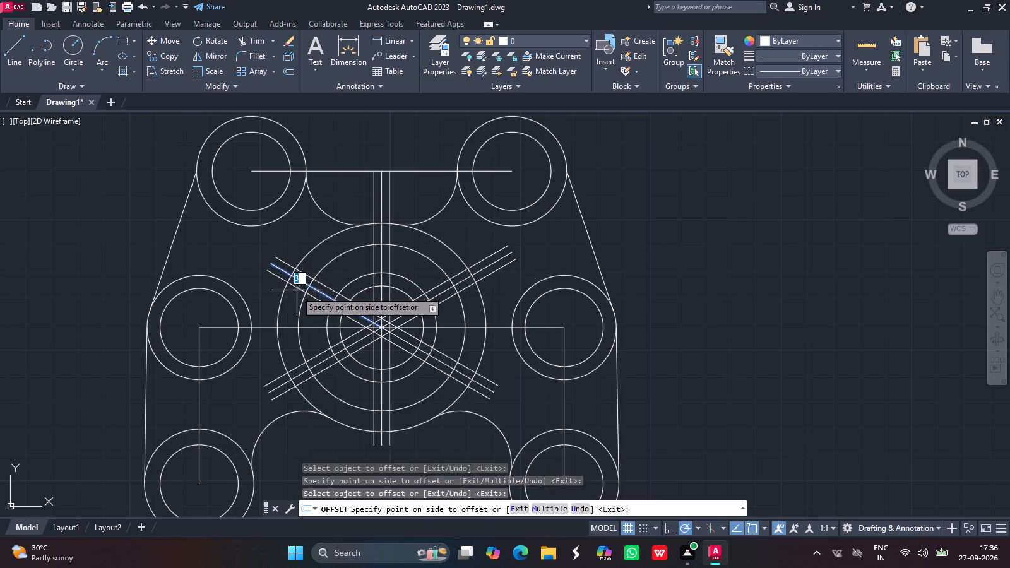
pyautogui.moveTo(296, 291); pyautogui.dragTo(293, 293)
pyautogui.click(293, 293)
pyautogui.press('Return')
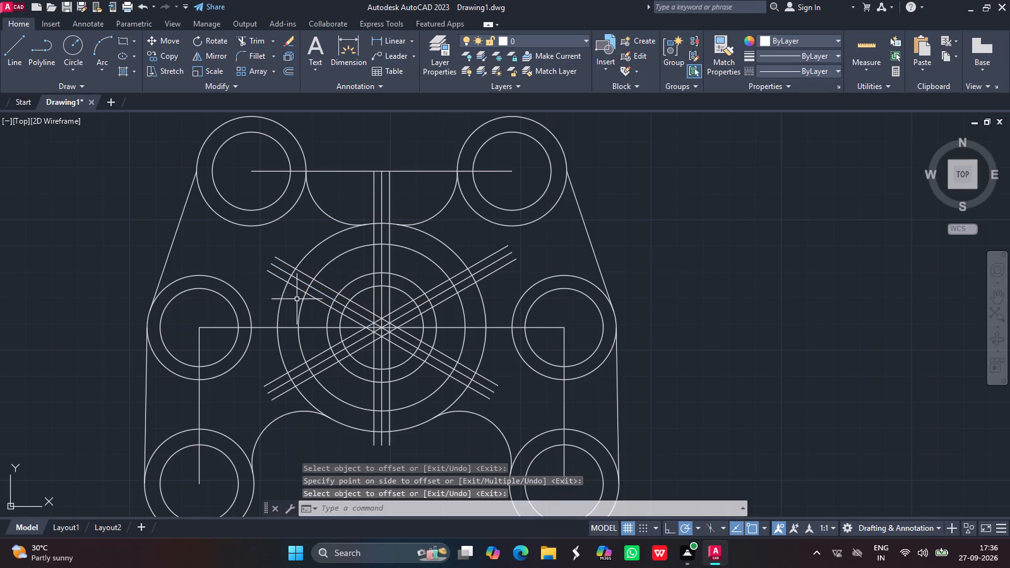
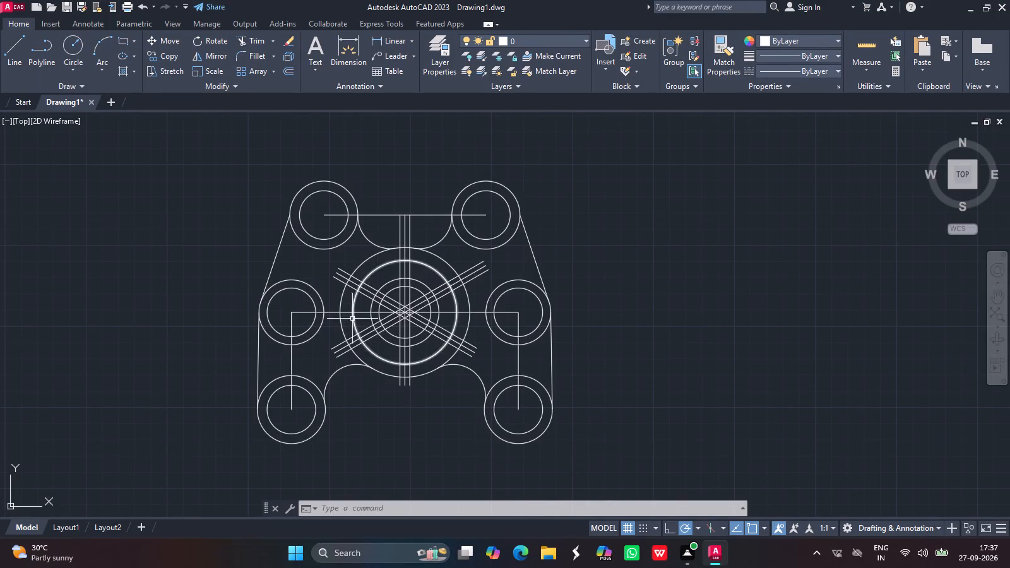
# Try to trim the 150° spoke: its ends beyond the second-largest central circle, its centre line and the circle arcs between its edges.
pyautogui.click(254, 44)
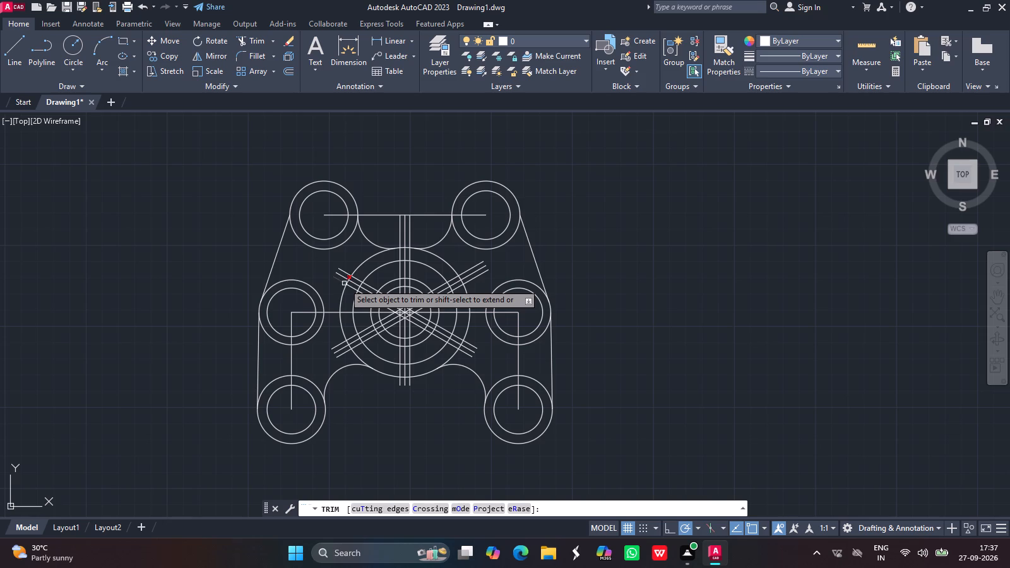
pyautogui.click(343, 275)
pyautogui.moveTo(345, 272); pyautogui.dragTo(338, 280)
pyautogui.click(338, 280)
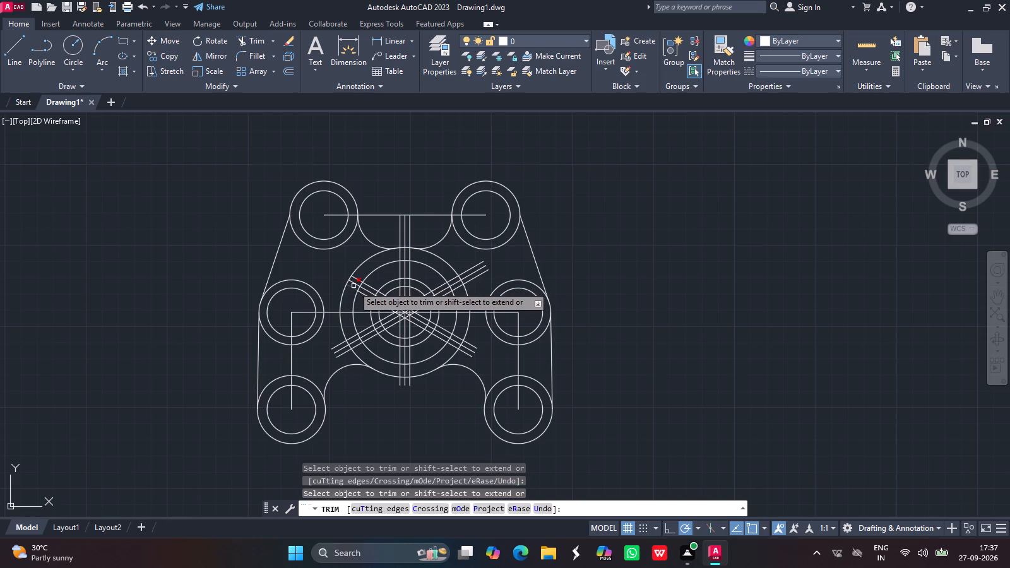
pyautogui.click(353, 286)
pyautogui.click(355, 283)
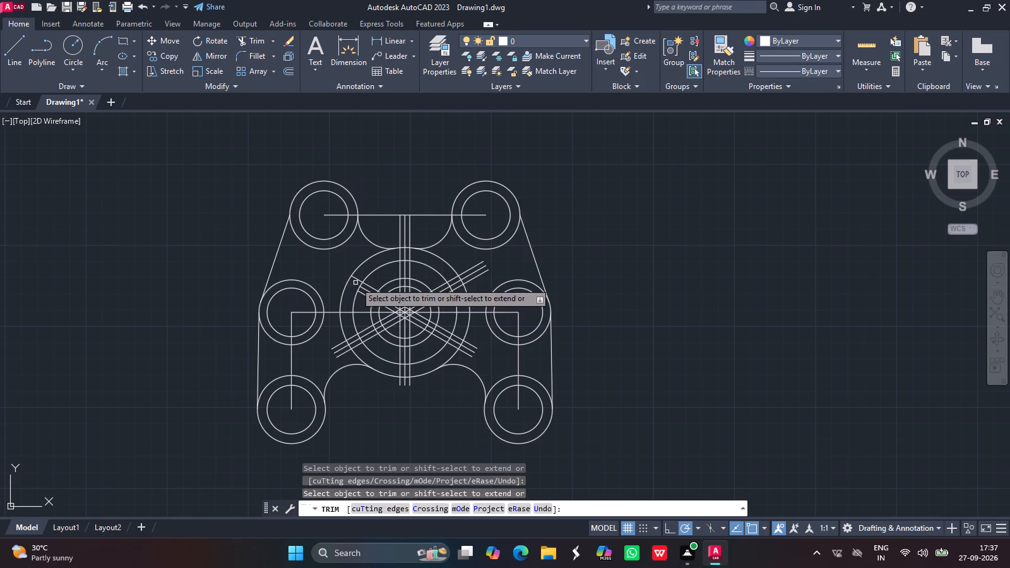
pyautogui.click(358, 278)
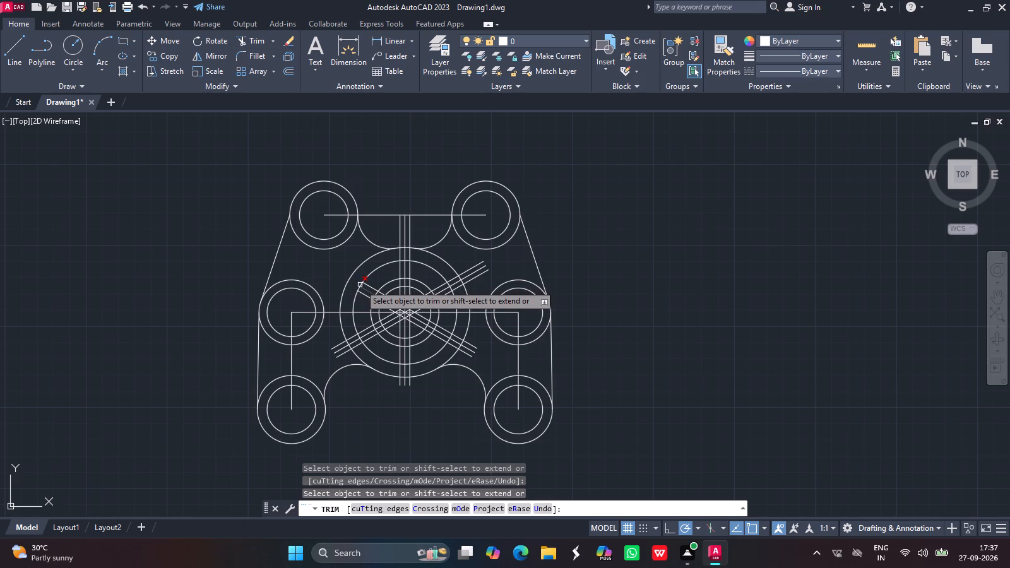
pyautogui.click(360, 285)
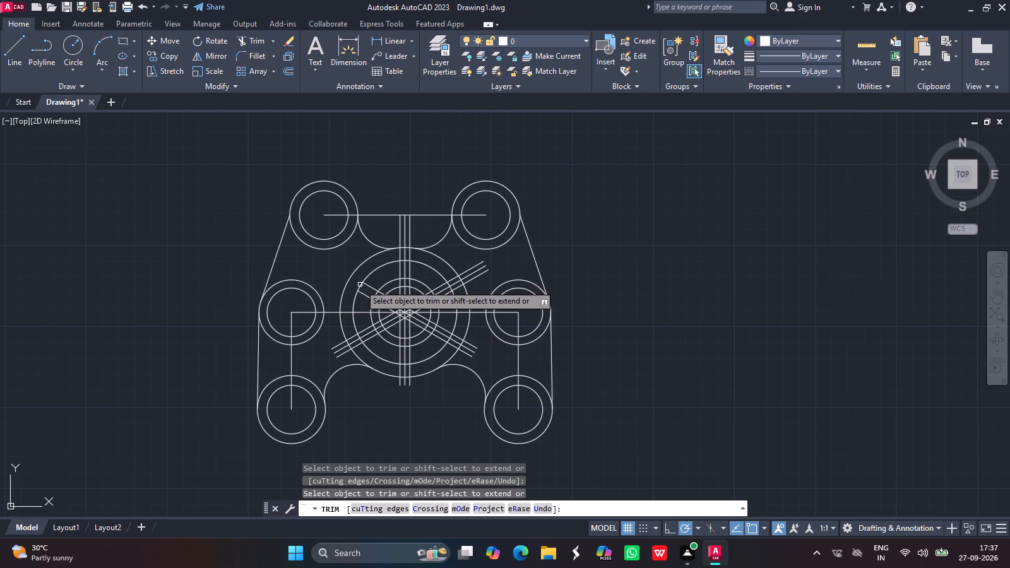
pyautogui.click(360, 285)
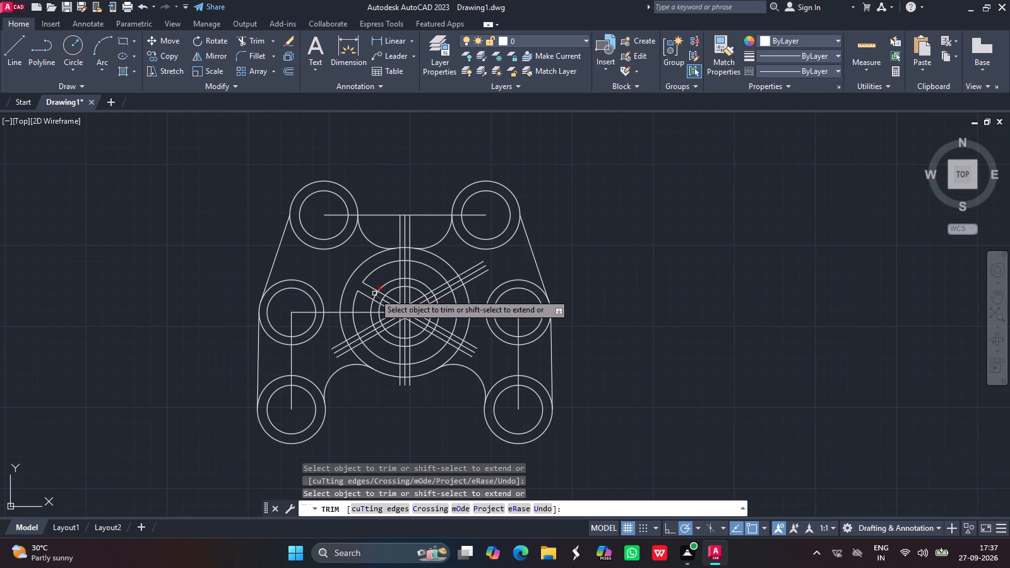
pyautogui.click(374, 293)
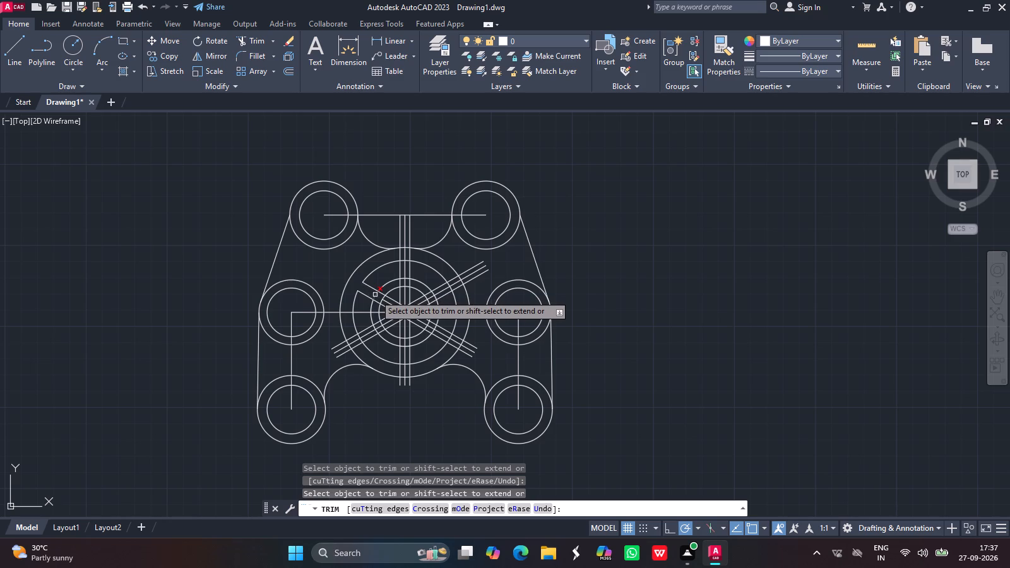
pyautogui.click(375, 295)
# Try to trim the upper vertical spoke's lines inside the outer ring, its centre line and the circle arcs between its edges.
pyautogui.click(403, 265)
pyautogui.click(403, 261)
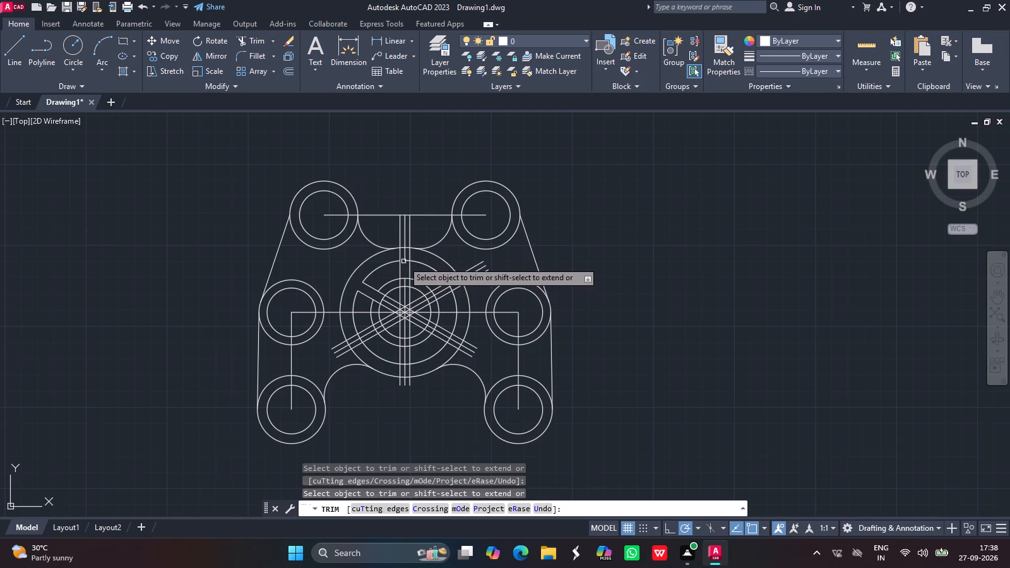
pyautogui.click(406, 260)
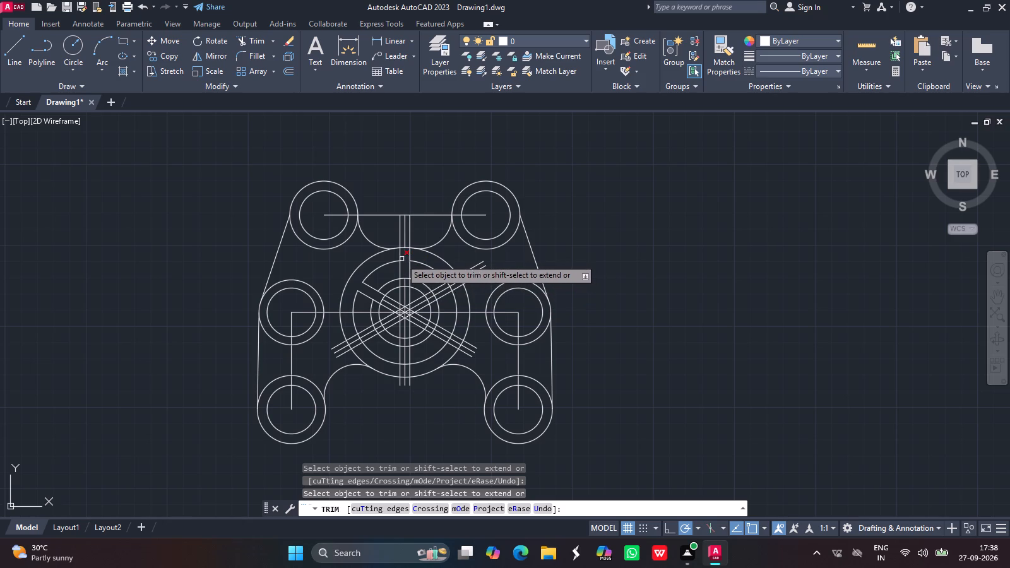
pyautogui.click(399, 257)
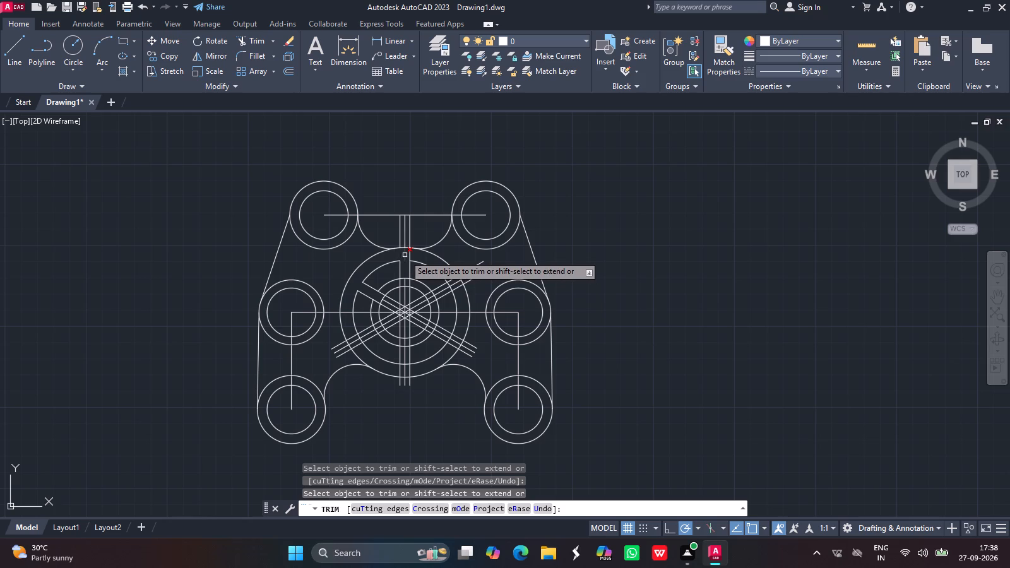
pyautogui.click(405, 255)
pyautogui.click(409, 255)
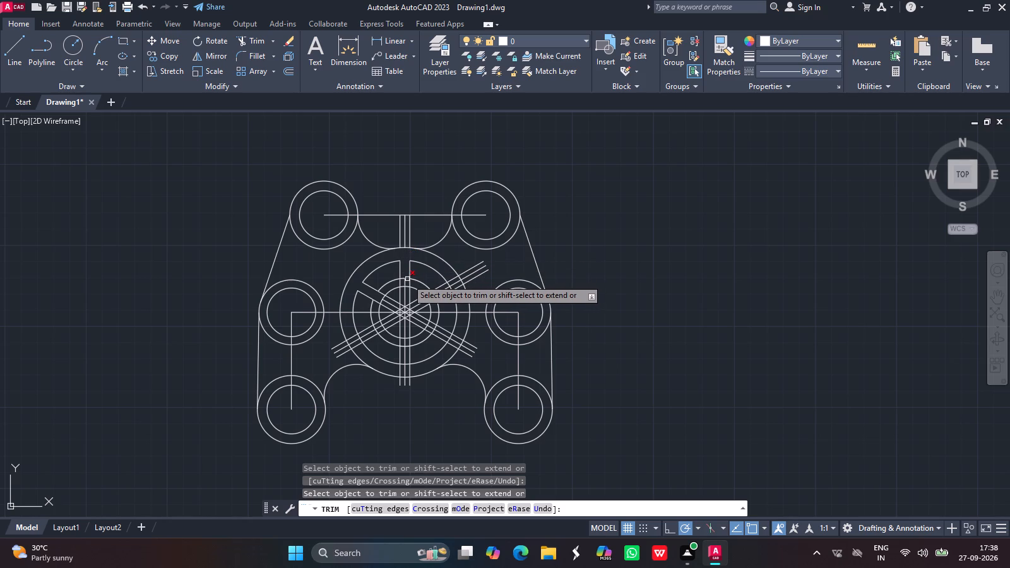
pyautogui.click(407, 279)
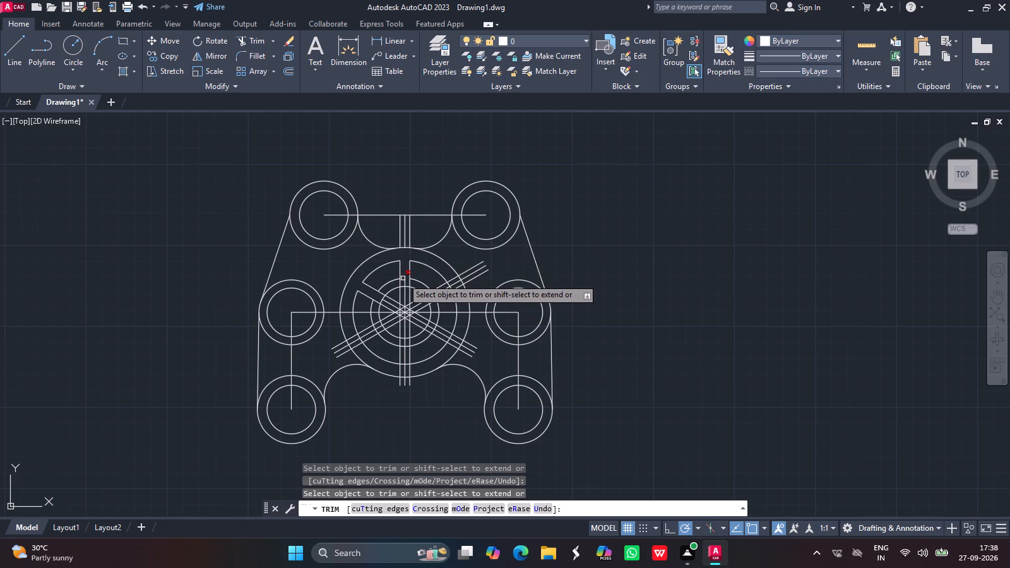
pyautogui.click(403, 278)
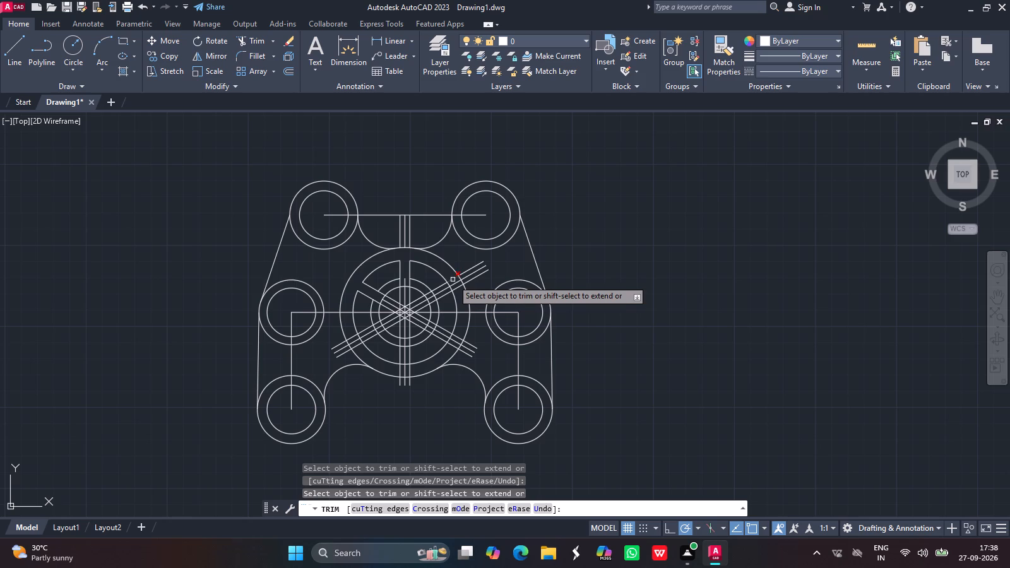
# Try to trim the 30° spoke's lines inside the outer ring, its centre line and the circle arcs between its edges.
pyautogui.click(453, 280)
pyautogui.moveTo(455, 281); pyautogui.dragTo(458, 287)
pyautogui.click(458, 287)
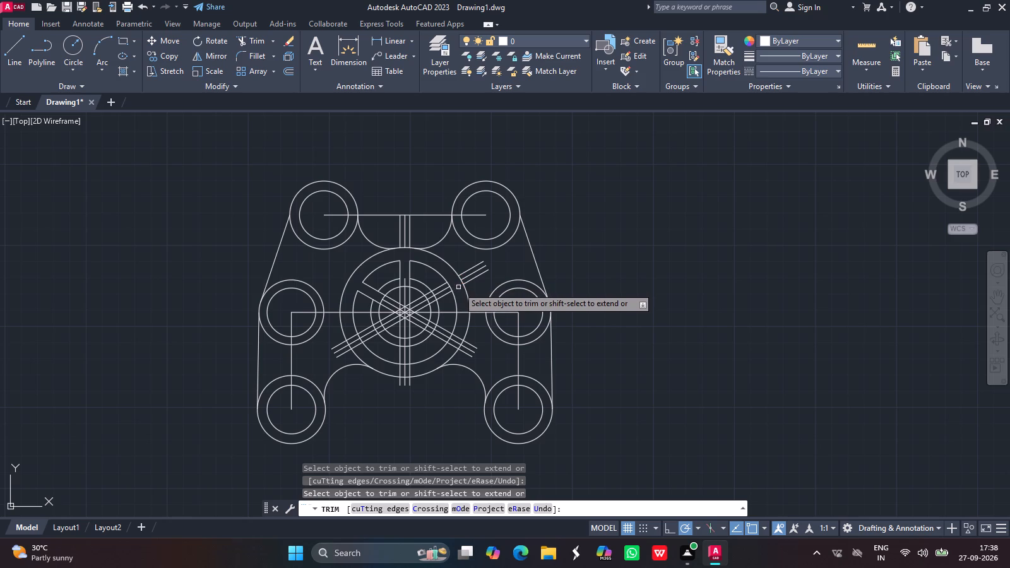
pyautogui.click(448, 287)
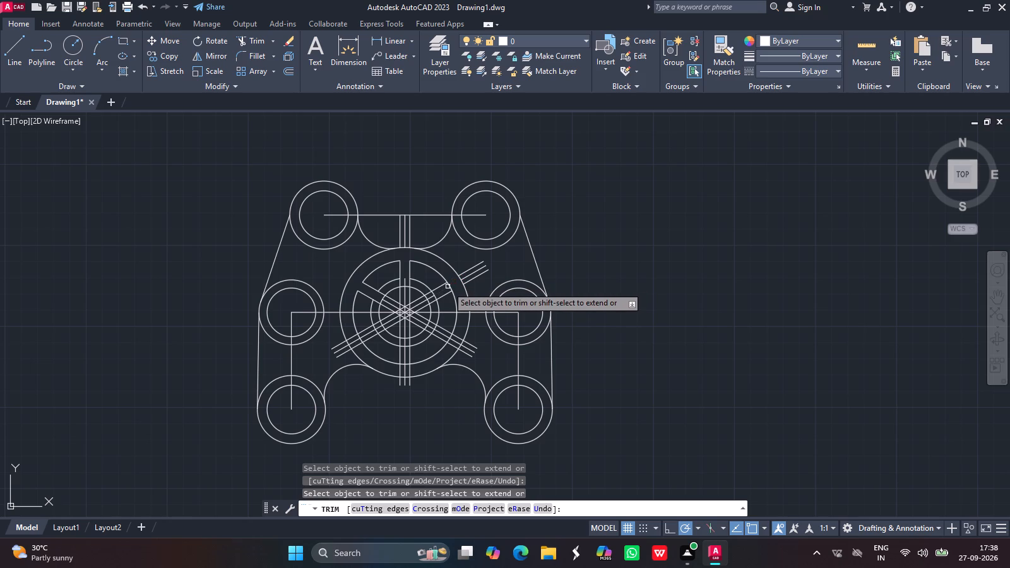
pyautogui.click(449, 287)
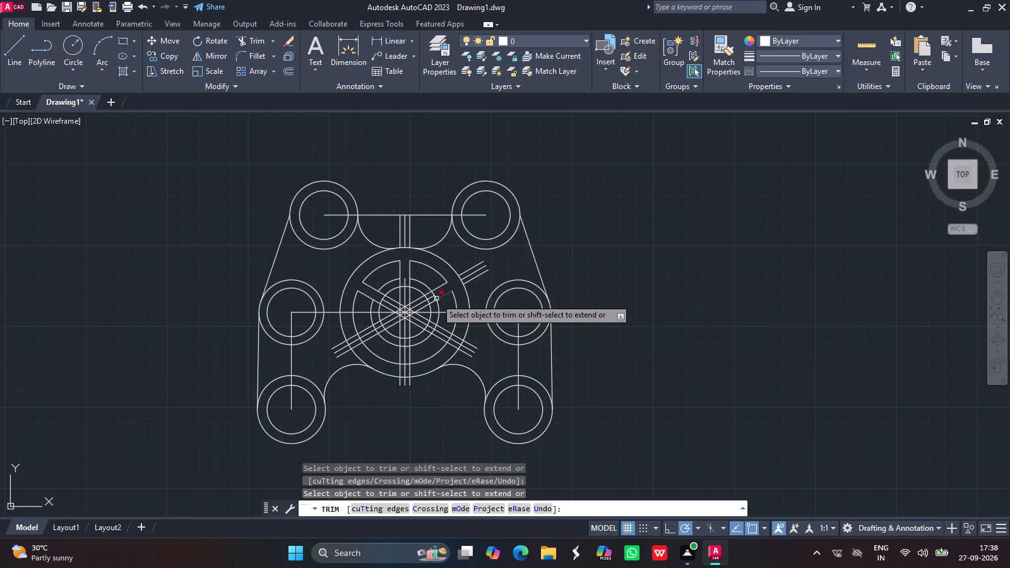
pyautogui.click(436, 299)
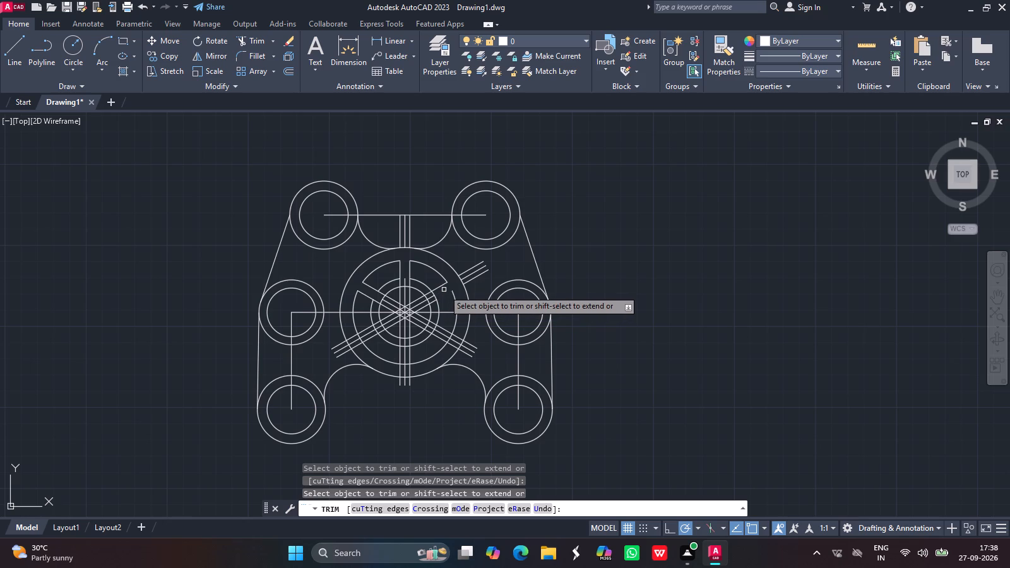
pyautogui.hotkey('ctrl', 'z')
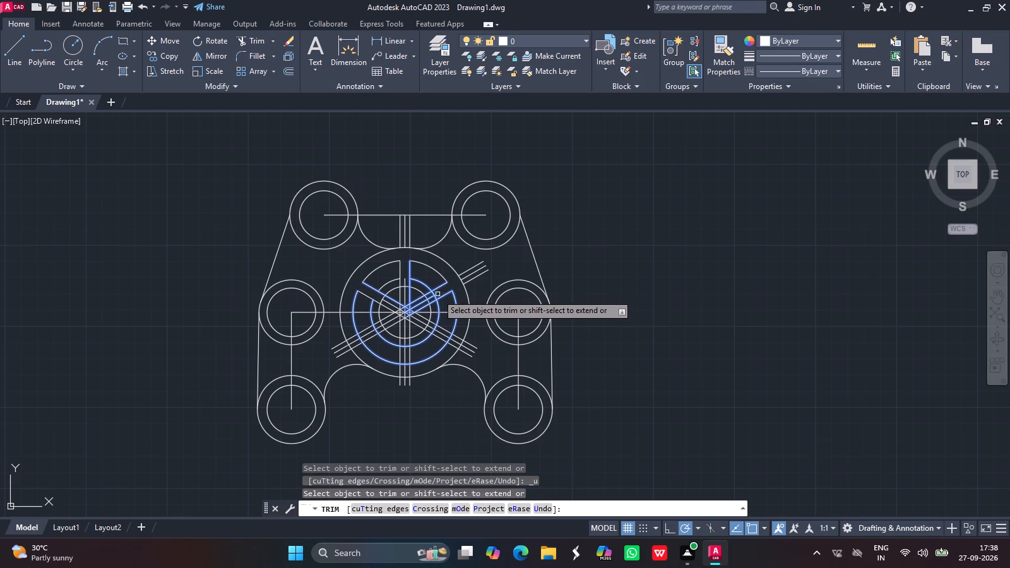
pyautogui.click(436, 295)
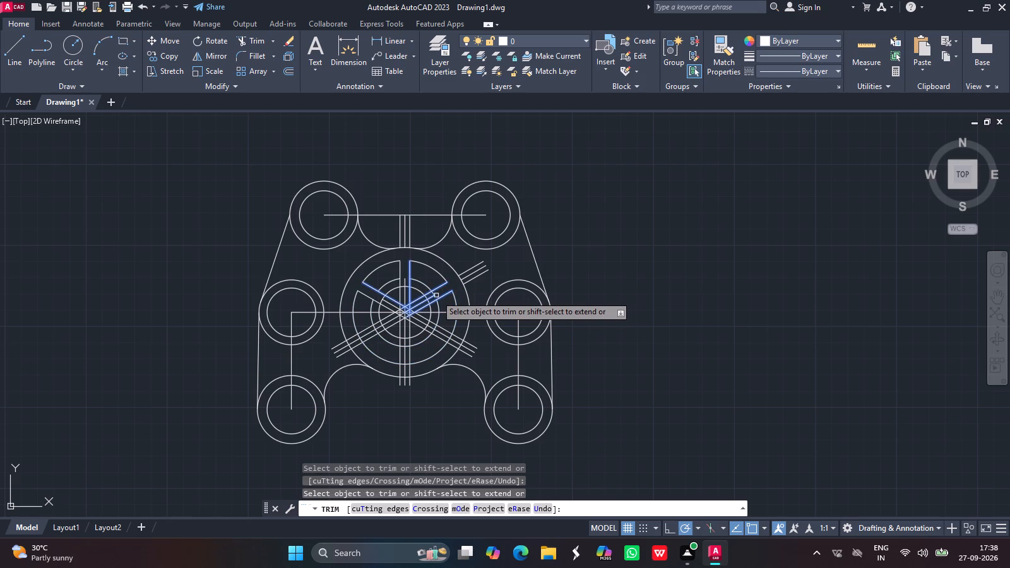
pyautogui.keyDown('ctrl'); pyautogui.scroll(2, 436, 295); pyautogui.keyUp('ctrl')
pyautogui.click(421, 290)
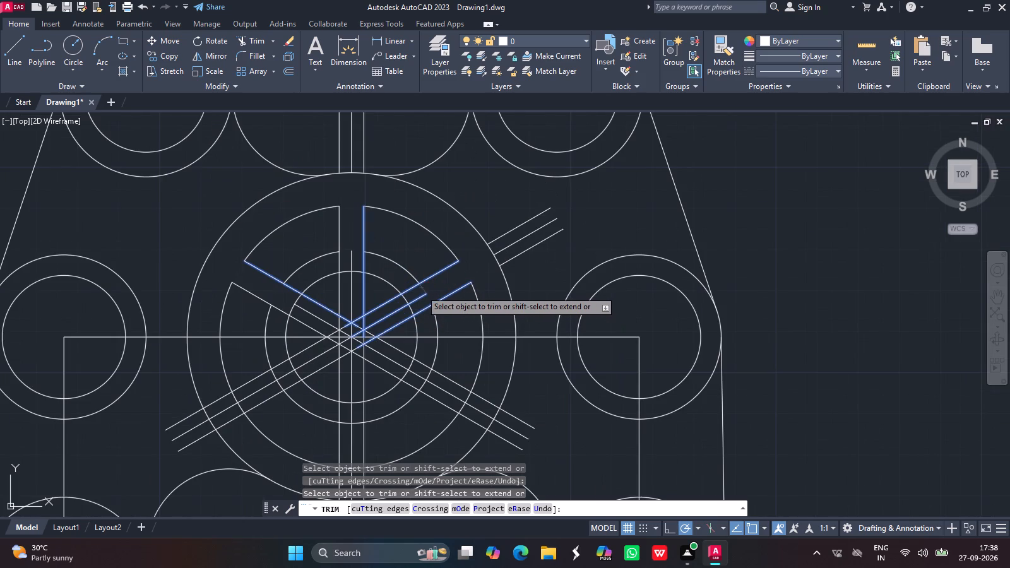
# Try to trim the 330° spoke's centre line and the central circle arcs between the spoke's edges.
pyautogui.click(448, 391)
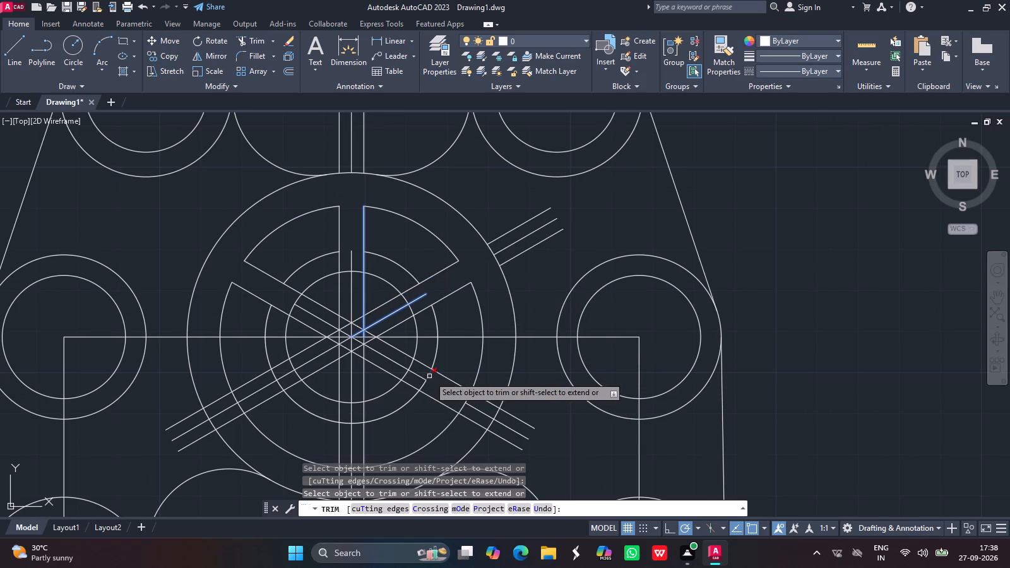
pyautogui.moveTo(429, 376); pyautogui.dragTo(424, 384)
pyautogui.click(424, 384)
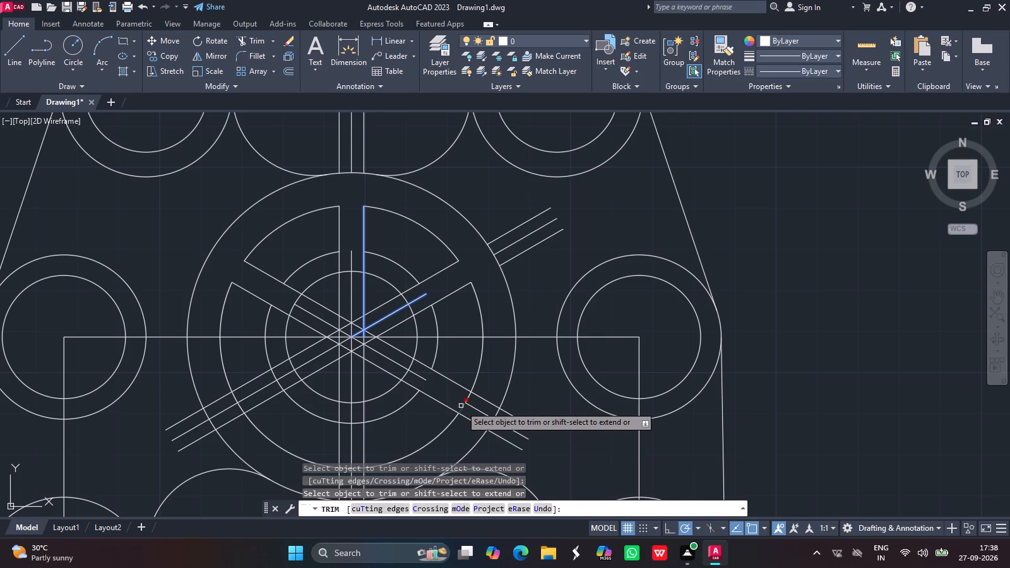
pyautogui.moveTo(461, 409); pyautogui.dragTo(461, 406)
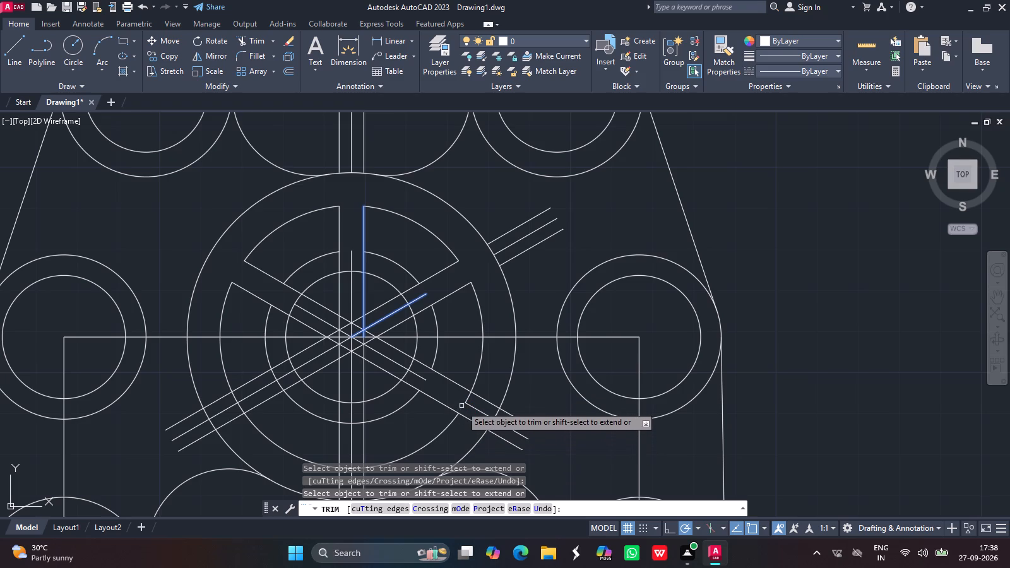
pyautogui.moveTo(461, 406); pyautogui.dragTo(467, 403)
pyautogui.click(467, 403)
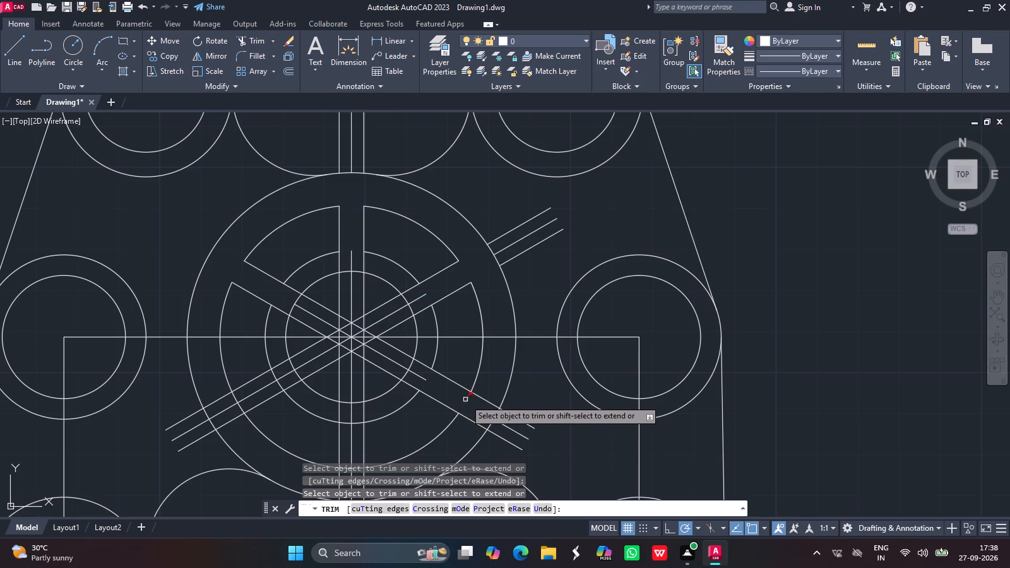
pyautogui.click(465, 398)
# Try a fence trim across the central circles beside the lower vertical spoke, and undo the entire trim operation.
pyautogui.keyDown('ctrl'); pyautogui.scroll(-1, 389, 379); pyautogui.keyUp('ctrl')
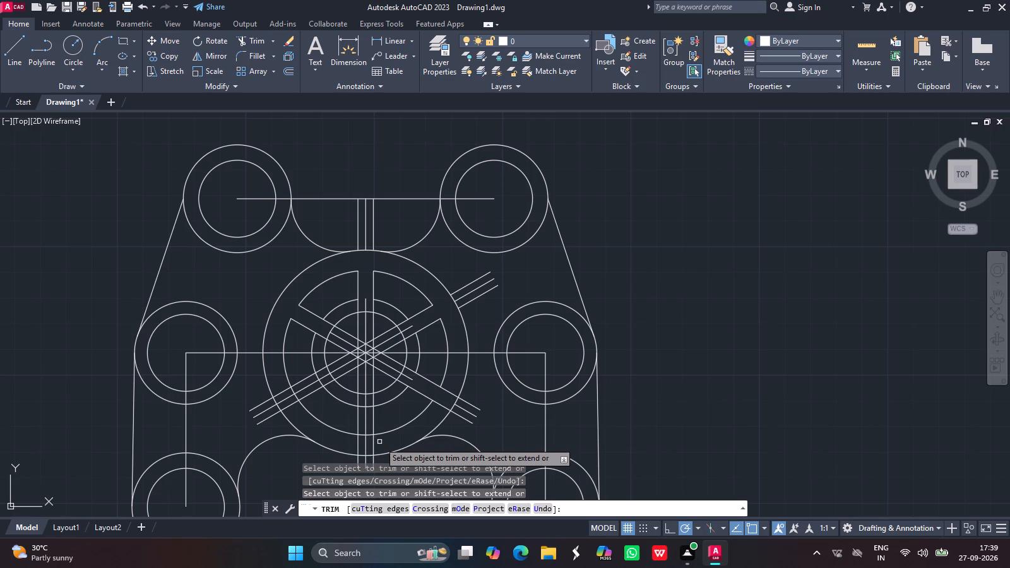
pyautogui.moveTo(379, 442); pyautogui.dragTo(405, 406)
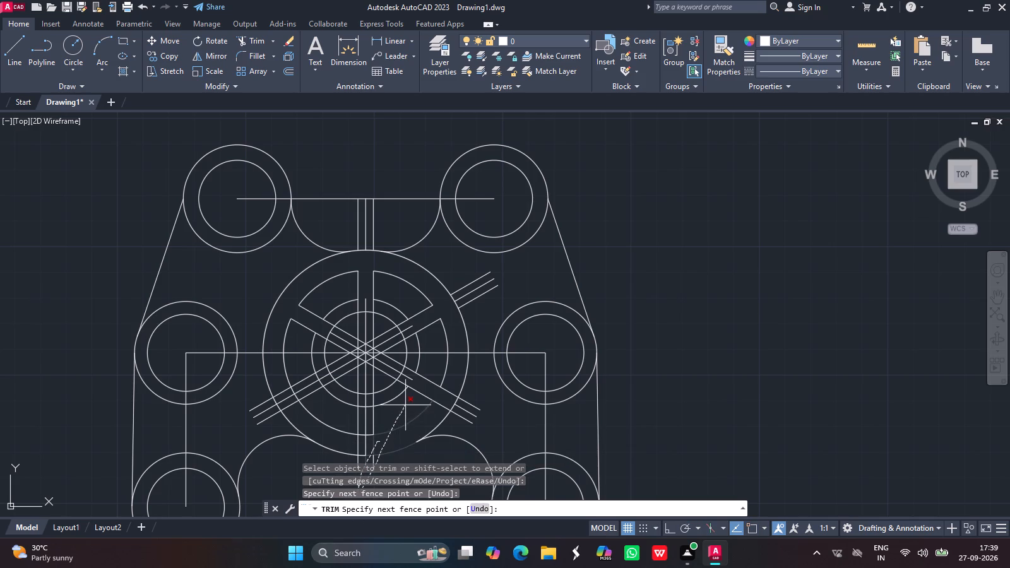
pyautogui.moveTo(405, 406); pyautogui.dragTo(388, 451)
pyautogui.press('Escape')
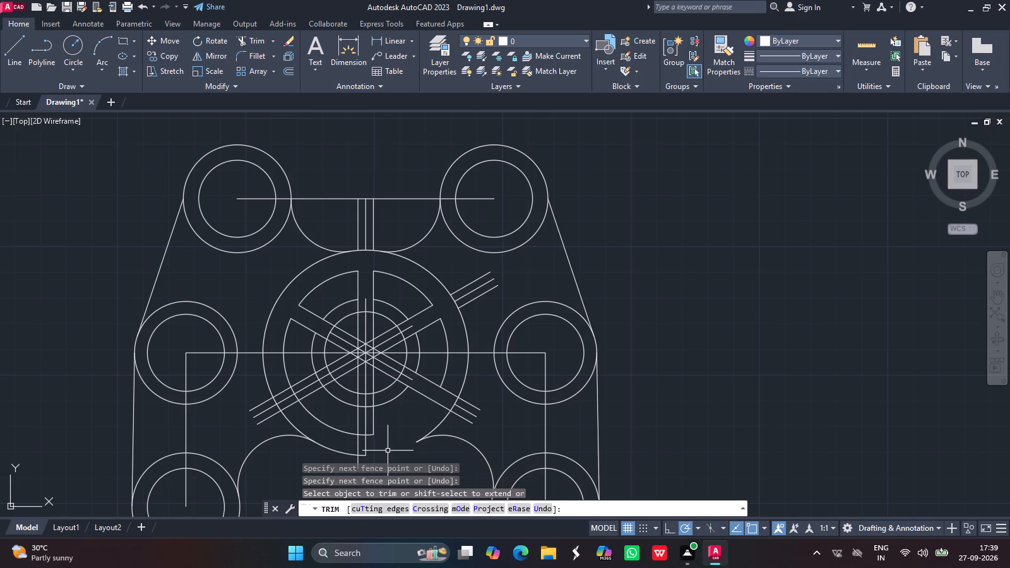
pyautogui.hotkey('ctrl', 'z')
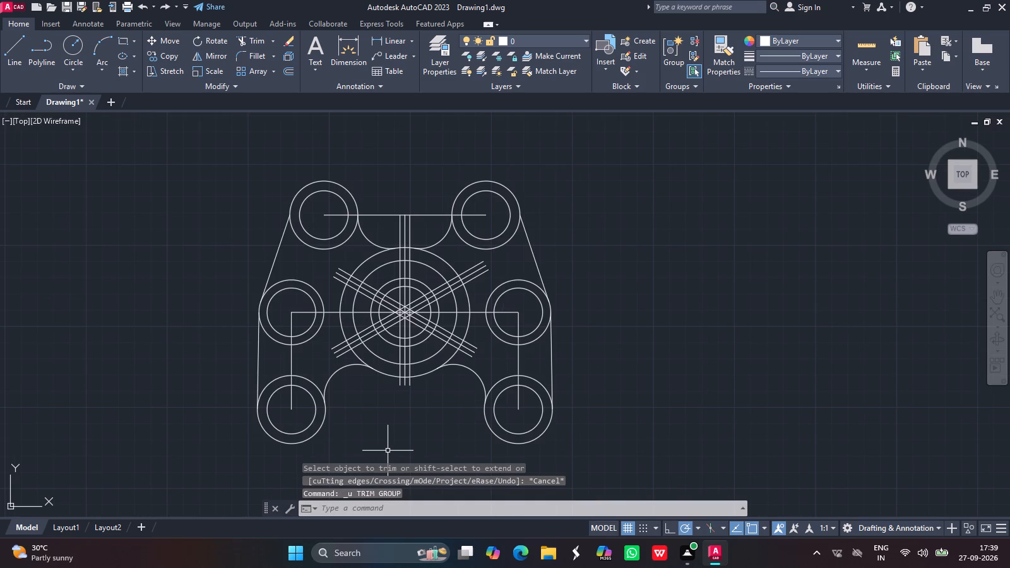
# Trim the upper vertical spoke's lines inside the outer ring, plus its centre line and the circle arcs between its edges.
pyautogui.keyDown('ctrl'); pyautogui.scroll(2, 389, 319); pyautogui.keyUp('ctrl')
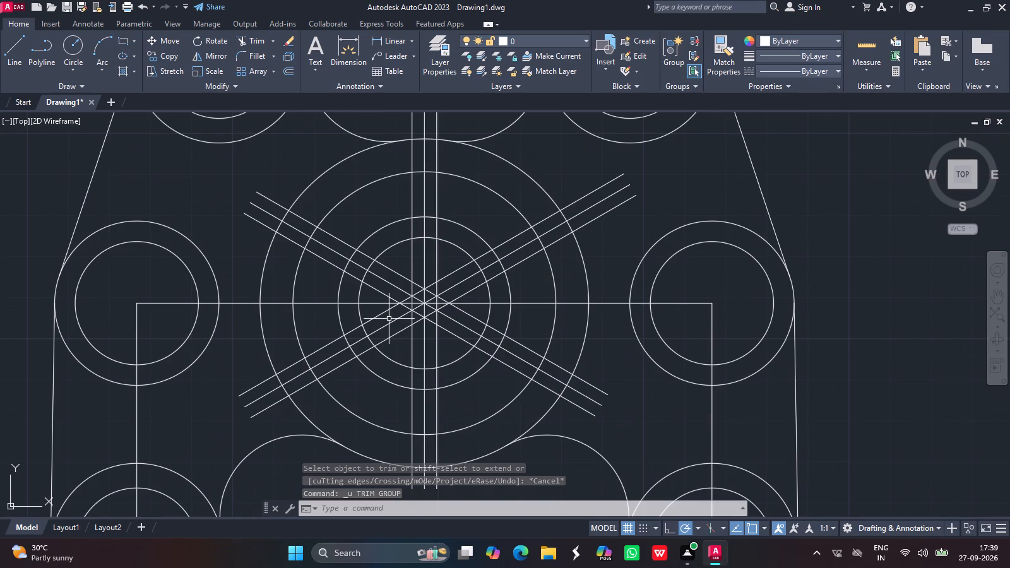
pyautogui.keyDown('ctrl'); pyautogui.scroll(-1, 389, 319); pyautogui.keyUp('ctrl')
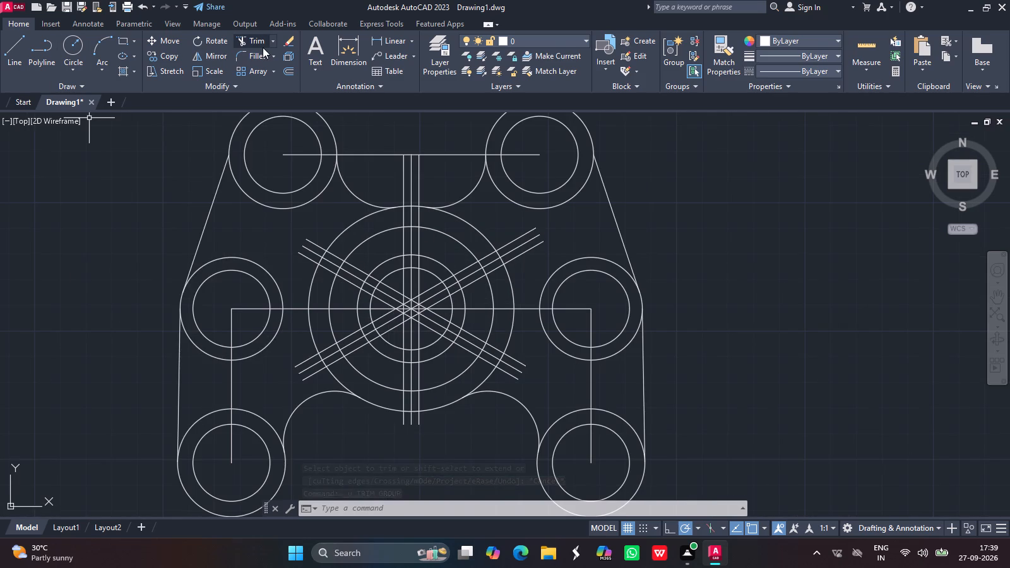
pyautogui.click(246, 40)
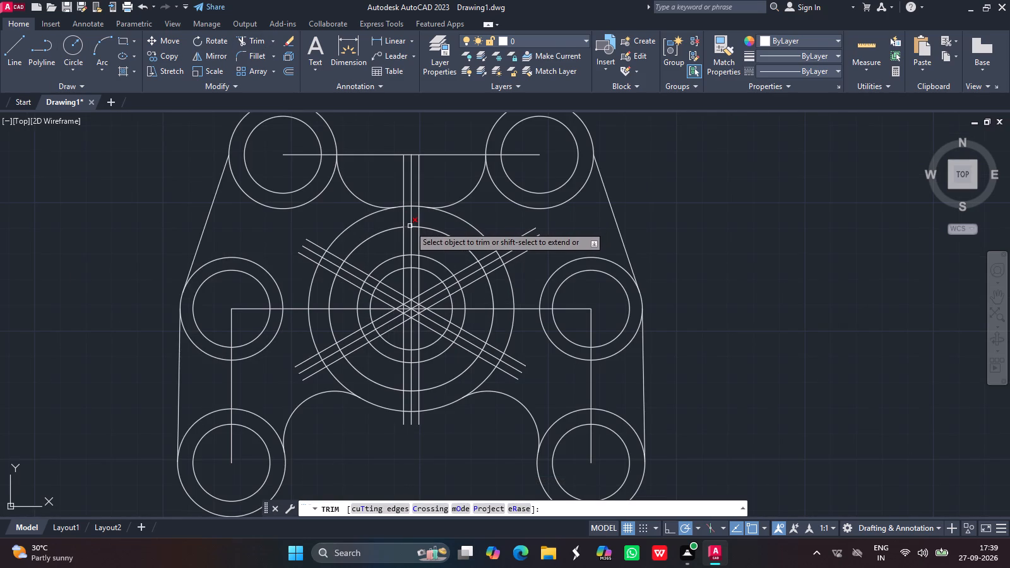
pyautogui.moveTo(409, 226); pyautogui.dragTo(415, 227)
pyautogui.moveTo(415, 227); pyautogui.dragTo(414, 226)
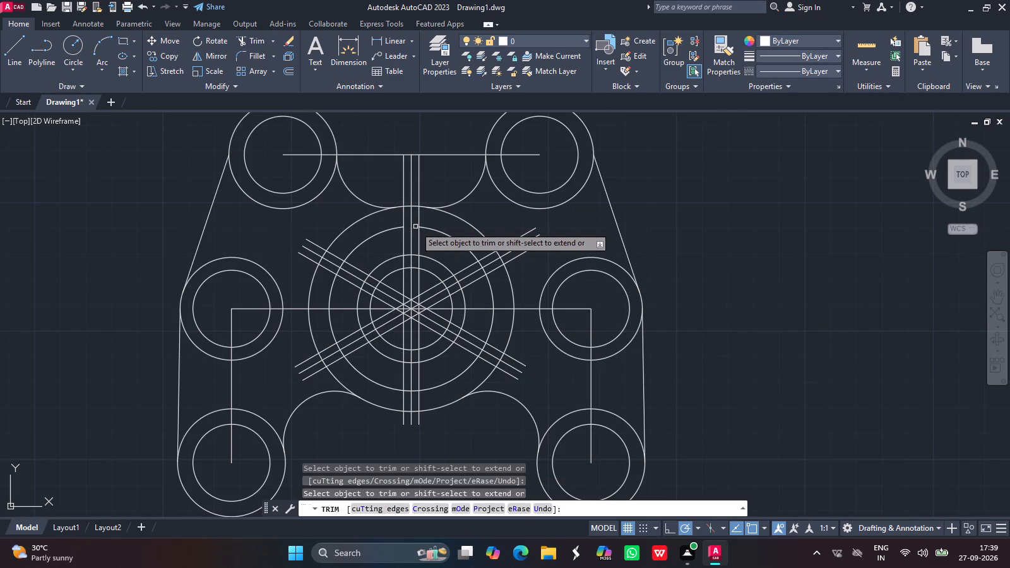
pyautogui.moveTo(414, 226); pyautogui.dragTo(411, 219)
pyautogui.click(411, 219)
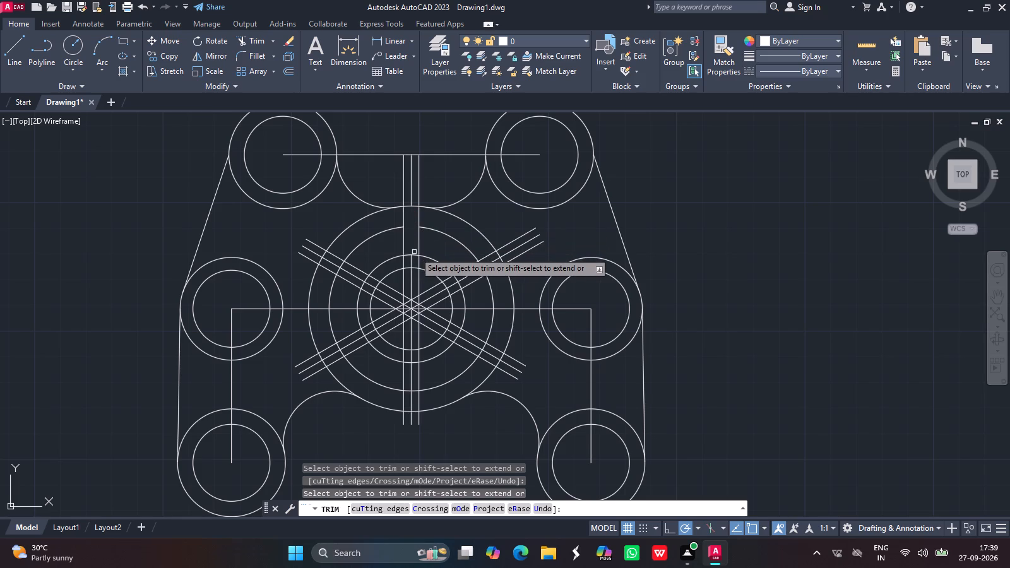
pyautogui.moveTo(415, 254); pyautogui.dragTo(408, 253)
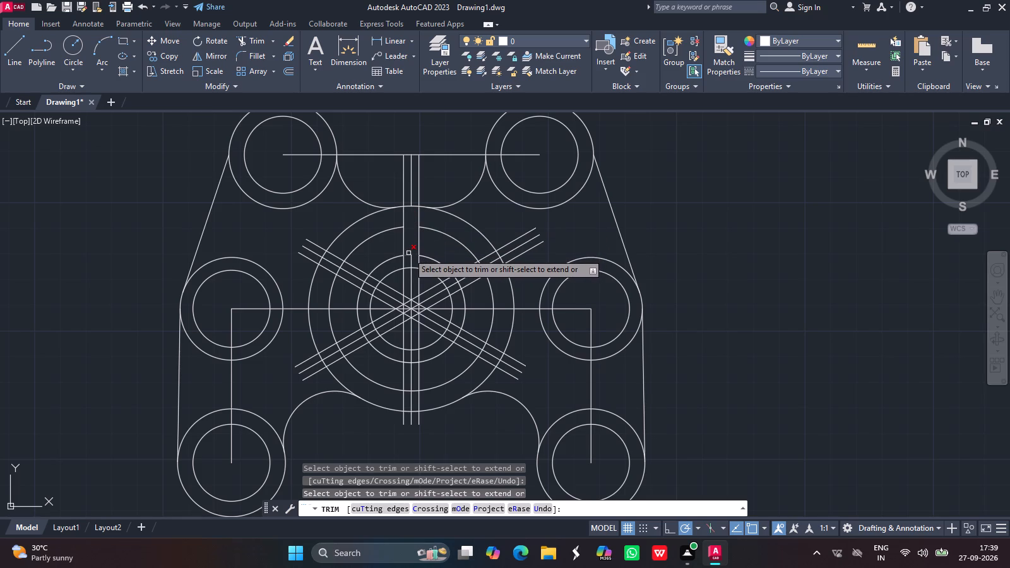
pyautogui.moveTo(408, 253); pyautogui.dragTo(408, 253)
pyautogui.click(408, 253)
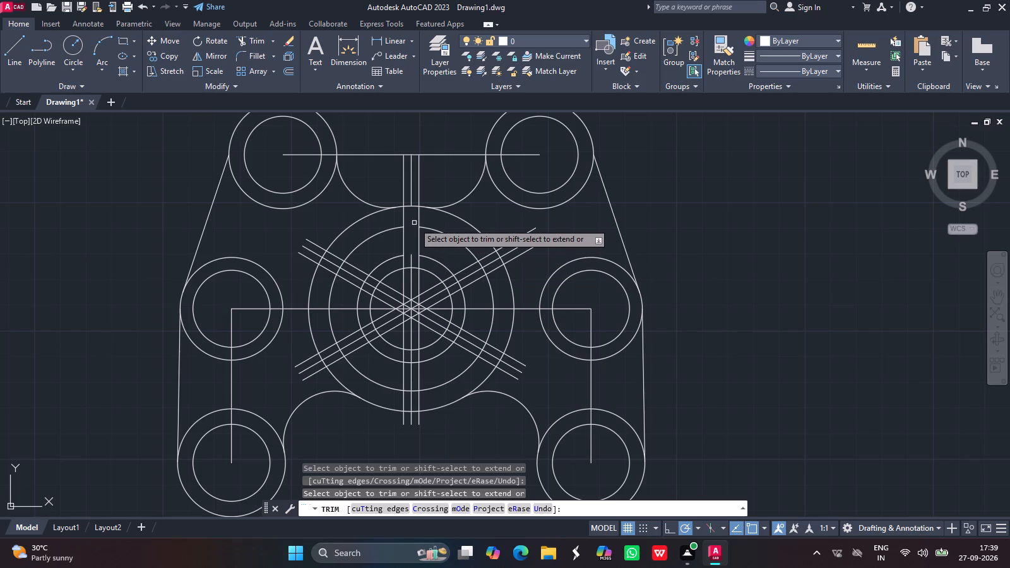
pyautogui.moveTo(420, 219); pyautogui.dragTo(411, 218)
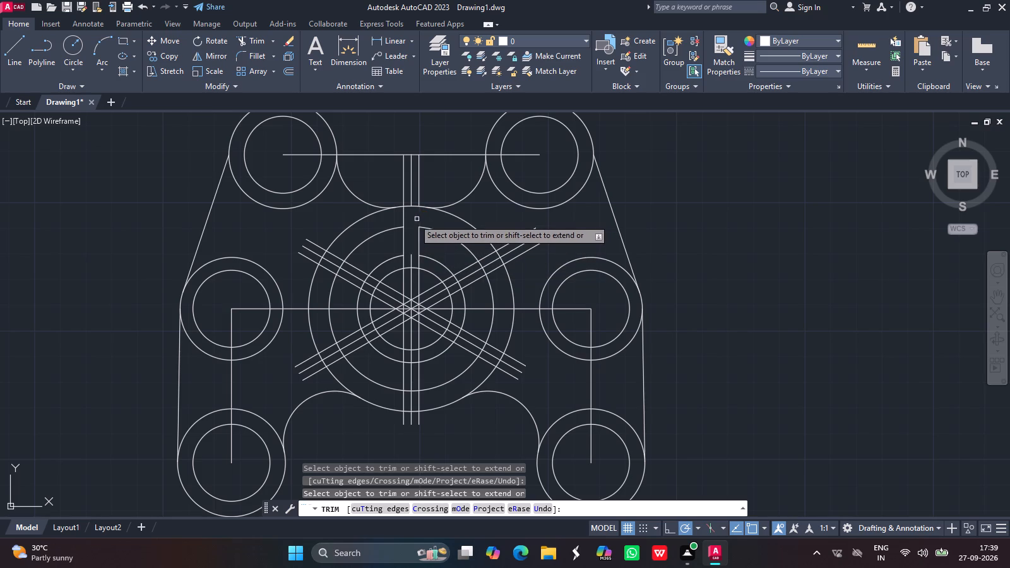
pyautogui.moveTo(411, 218); pyautogui.dragTo(401, 216)
pyautogui.click(403, 216)
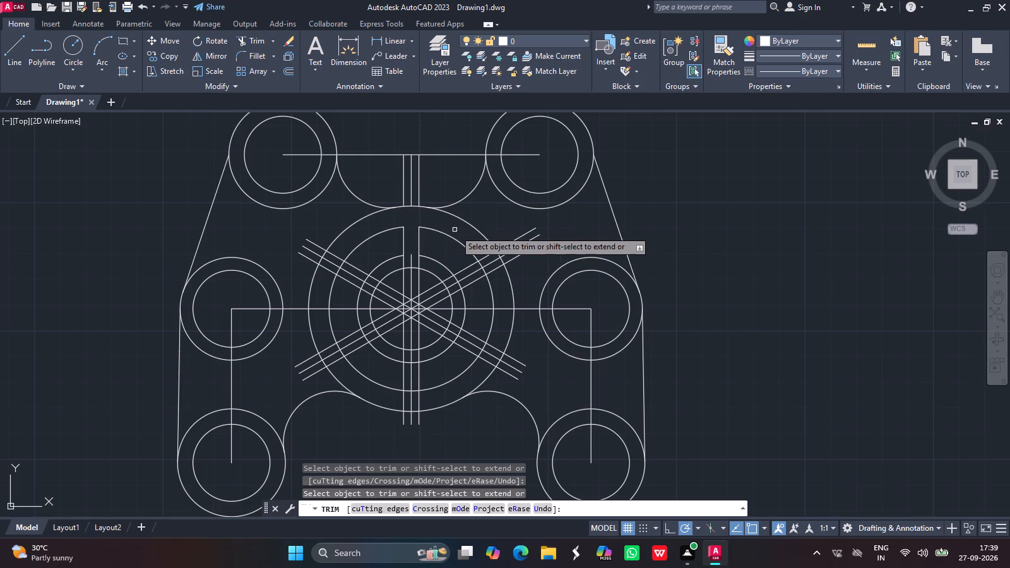
# Trim the 30° spoke's lines inside the outer ring, plus its centre line and the circle arcs between its edges.
pyautogui.moveTo(479, 247); pyautogui.dragTo(497, 274)
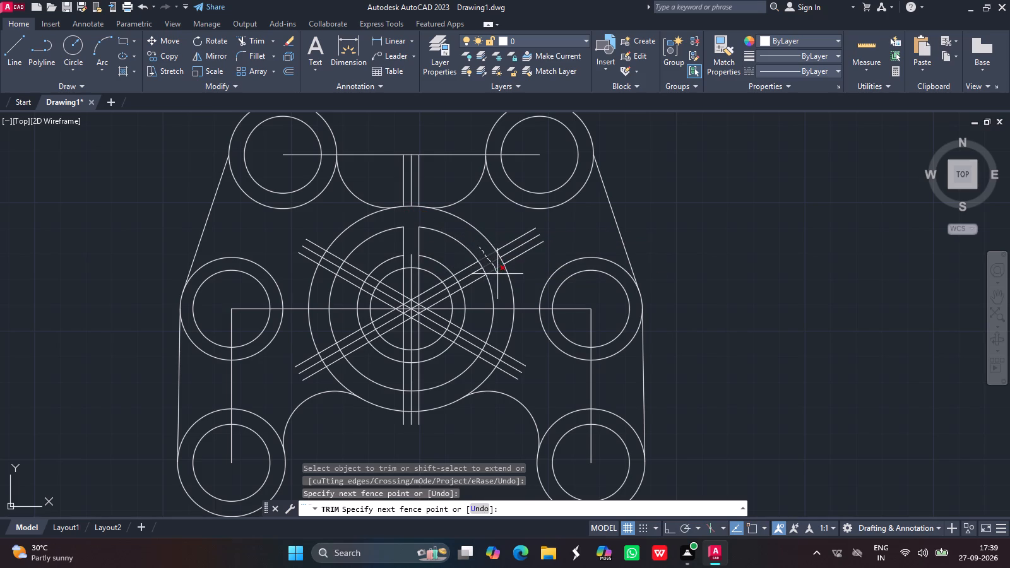
pyautogui.moveTo(497, 274); pyautogui.dragTo(498, 276)
pyautogui.click(498, 276)
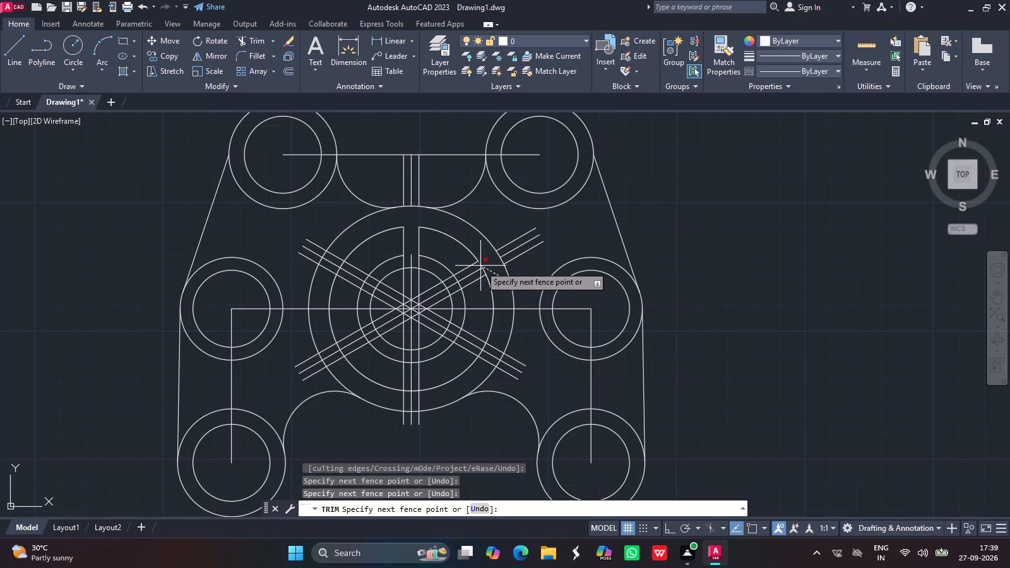
pyautogui.click(480, 266)
pyautogui.click(482, 268)
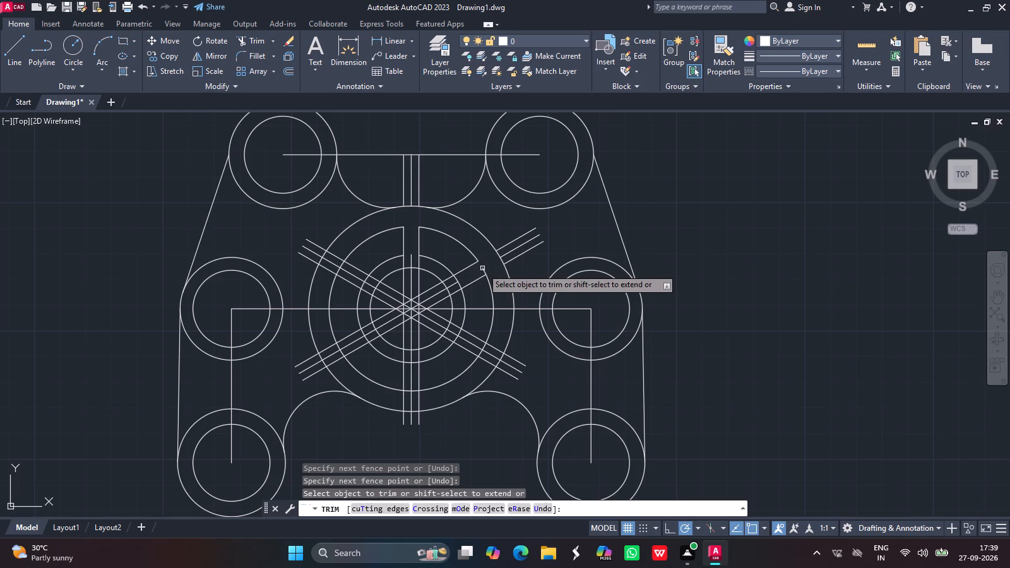
pyautogui.click(483, 269)
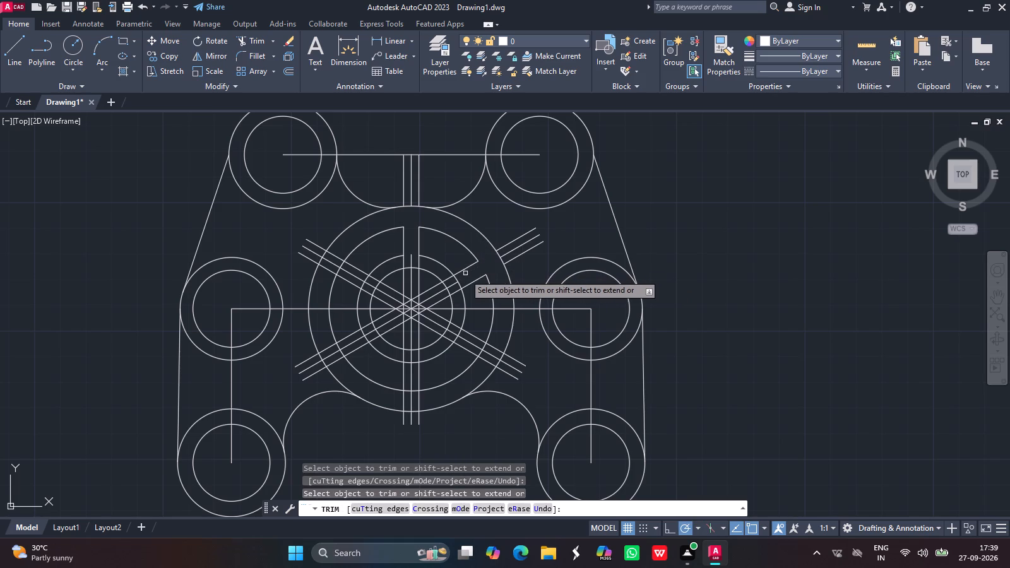
pyautogui.click(457, 280)
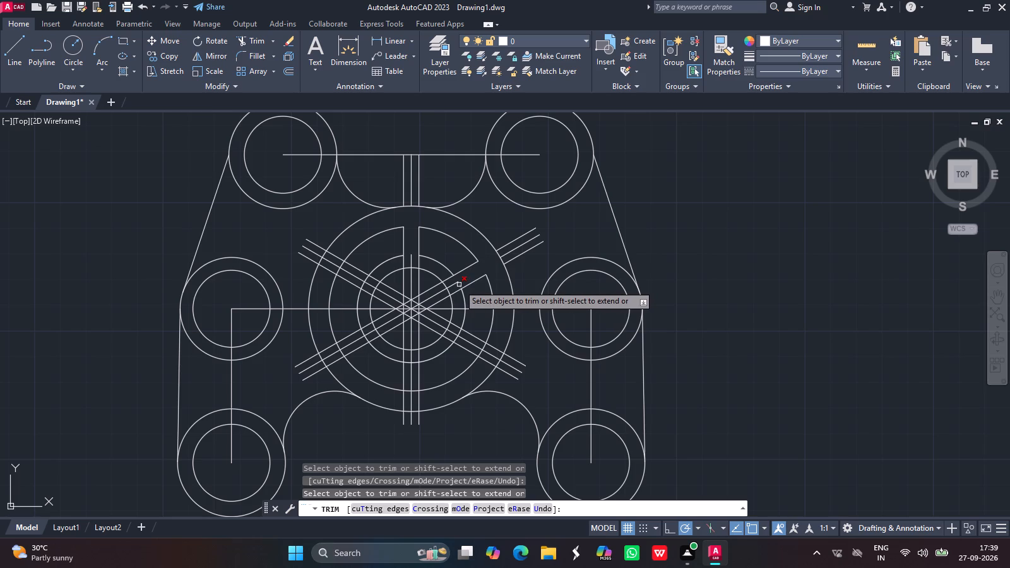
pyautogui.click(459, 285)
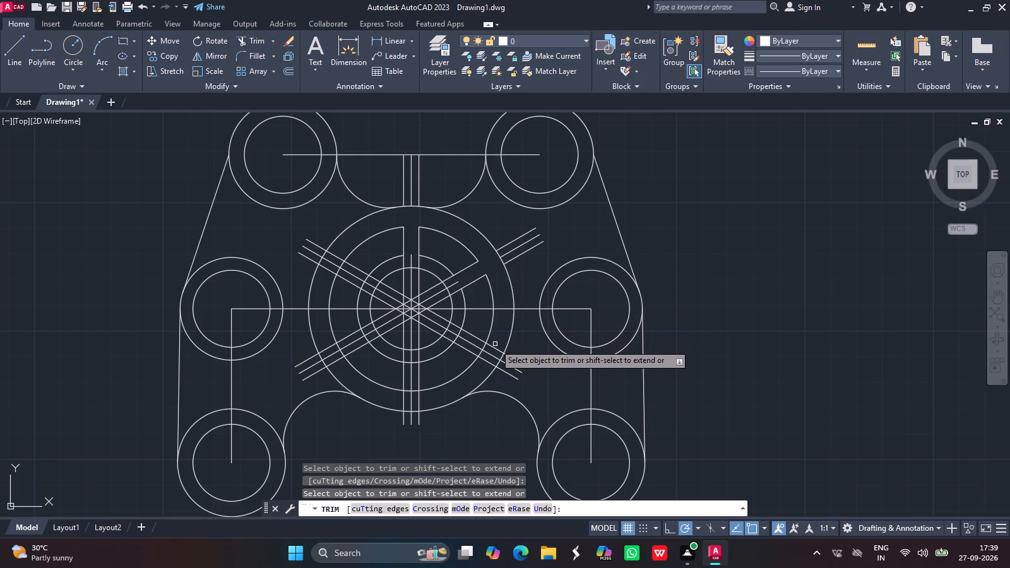
# Trim the 330° spoke's lines inside the outer ring, plus its centre line and the circle arcs between its edges.
pyautogui.moveTo(495, 344); pyautogui.dragTo(483, 361)
pyautogui.click(483, 361)
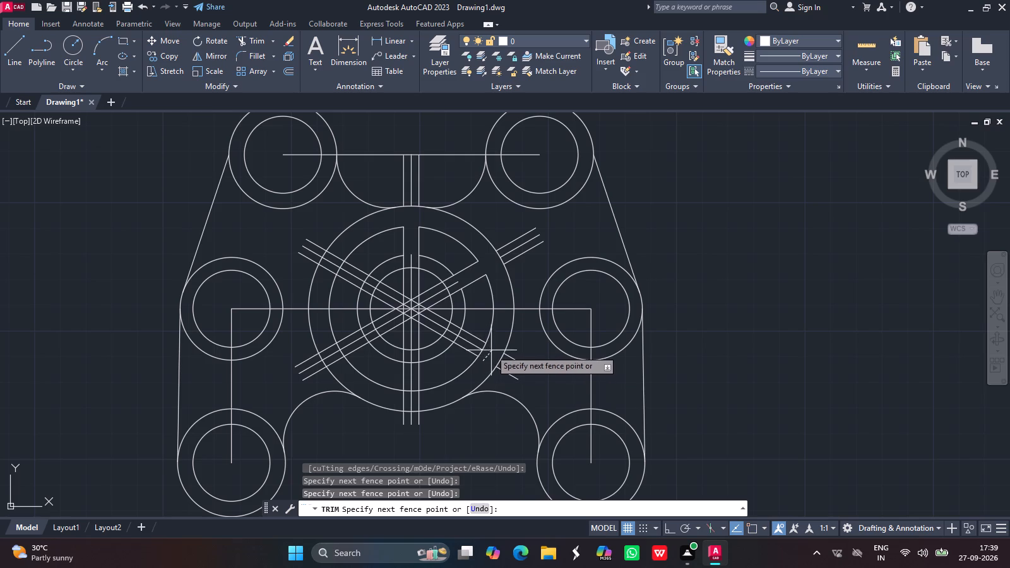
pyautogui.click(484, 346)
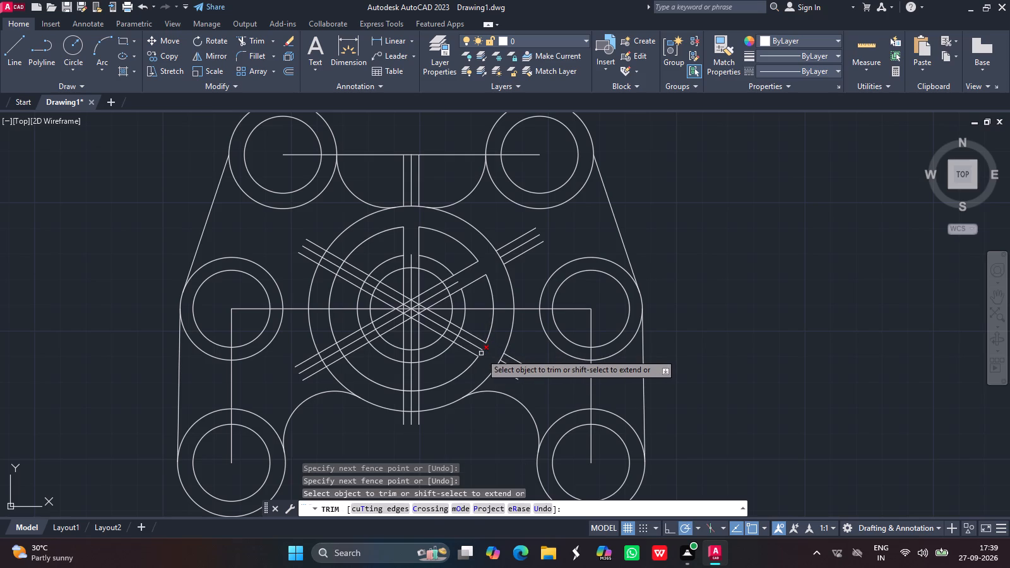
pyautogui.moveTo(481, 353); pyautogui.dragTo(474, 345)
pyautogui.moveTo(474, 345); pyautogui.dragTo(465, 339)
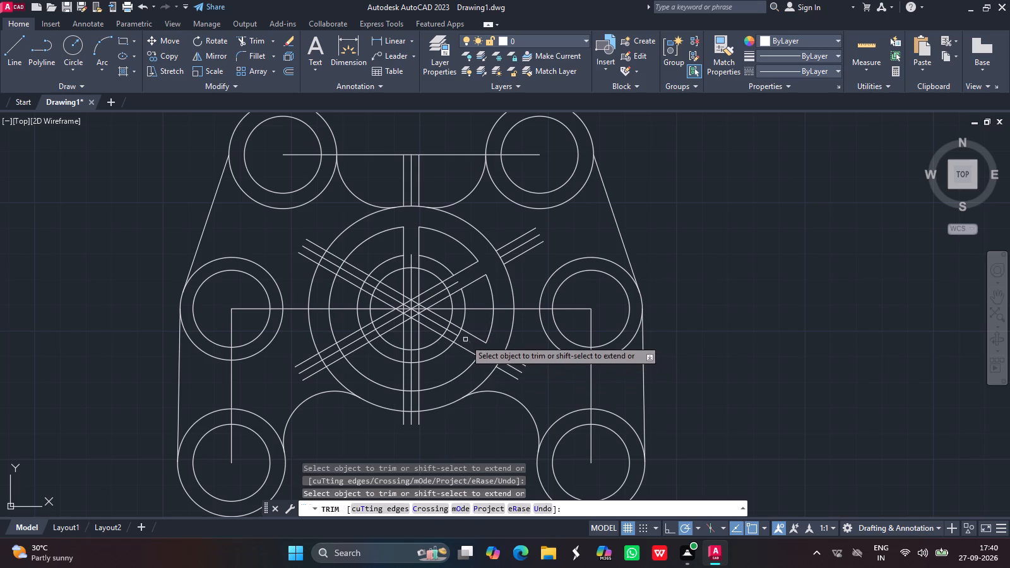
pyautogui.moveTo(465, 339); pyautogui.dragTo(461, 333)
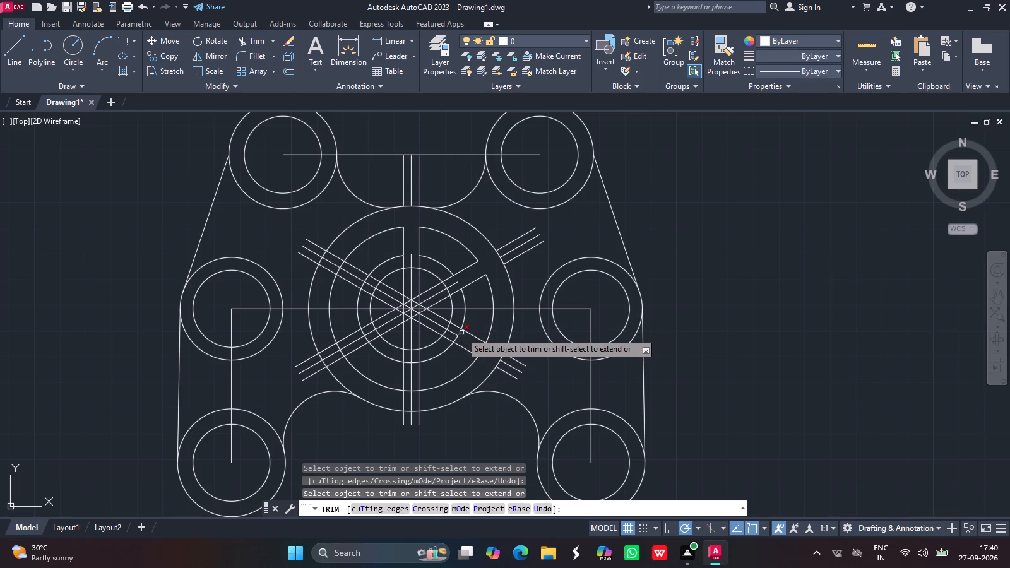
pyautogui.moveTo(461, 333); pyautogui.dragTo(461, 333)
pyautogui.moveTo(461, 333); pyautogui.dragTo(457, 338)
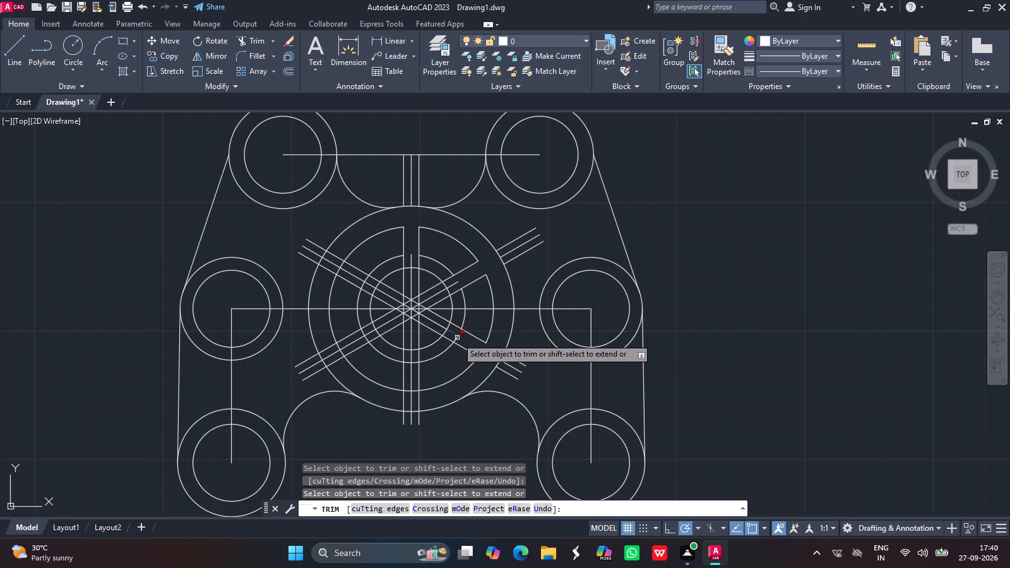
pyautogui.moveTo(457, 338); pyautogui.dragTo(457, 340)
pyautogui.click(457, 340)
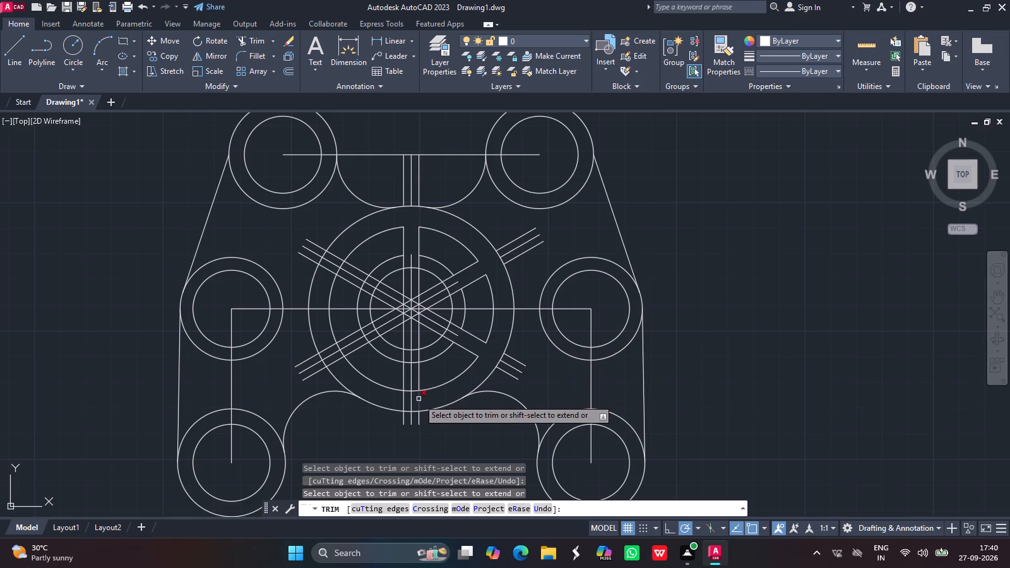
# Trim the lower vertical spoke's lines inside the outer ring, plus its centre line and the circle arcs between its edges.
pyautogui.moveTo(419, 399); pyautogui.dragTo(412, 403)
pyautogui.moveTo(412, 403); pyautogui.dragTo(403, 398)
pyautogui.click(403, 398)
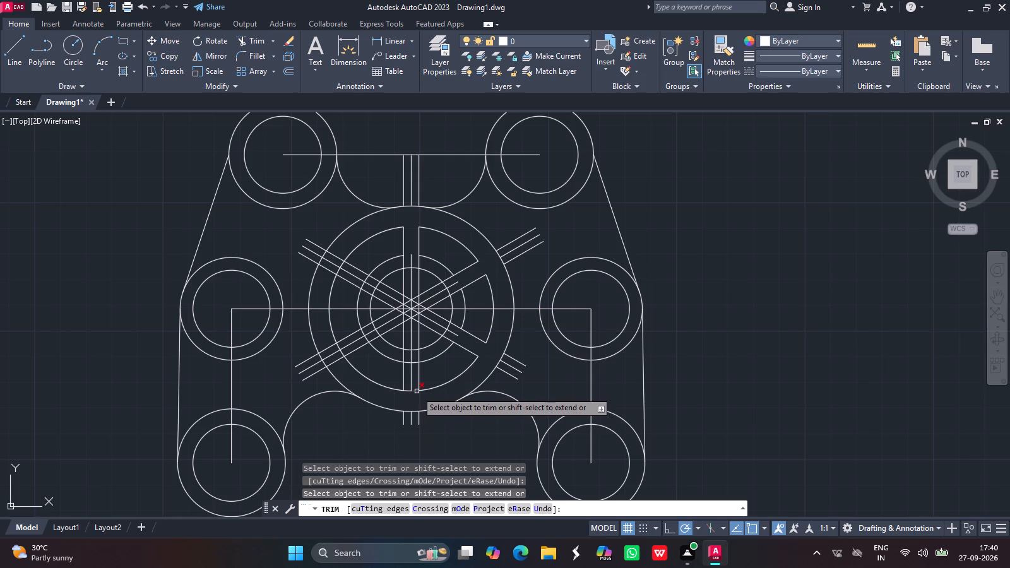
pyautogui.moveTo(417, 391); pyautogui.dragTo(408, 391)
pyautogui.moveTo(408, 391); pyautogui.dragTo(410, 384)
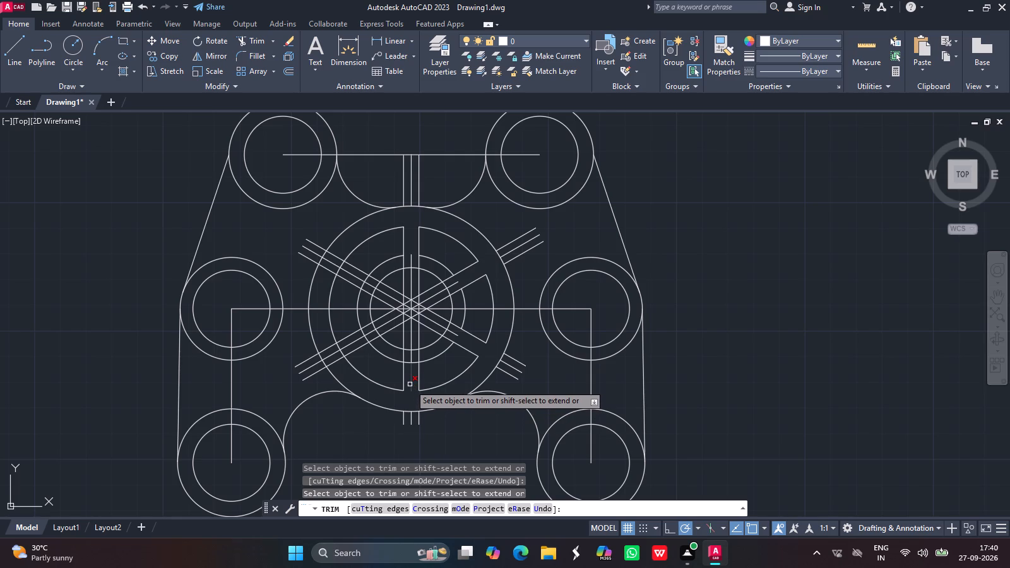
pyautogui.moveTo(410, 384); pyautogui.dragTo(410, 383)
pyautogui.click(410, 383)
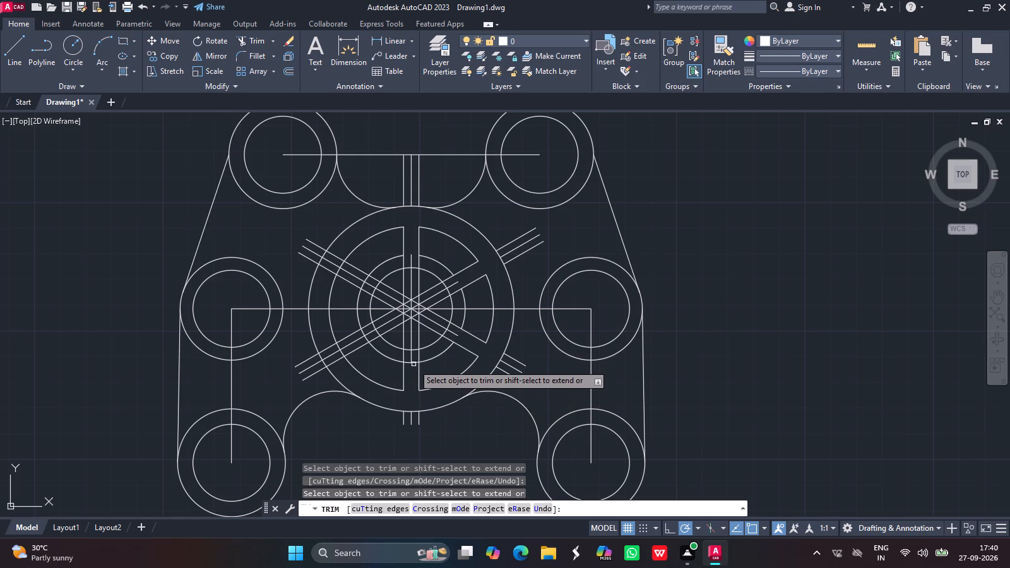
pyautogui.moveTo(415, 362); pyautogui.dragTo(409, 362)
pyautogui.click(409, 362)
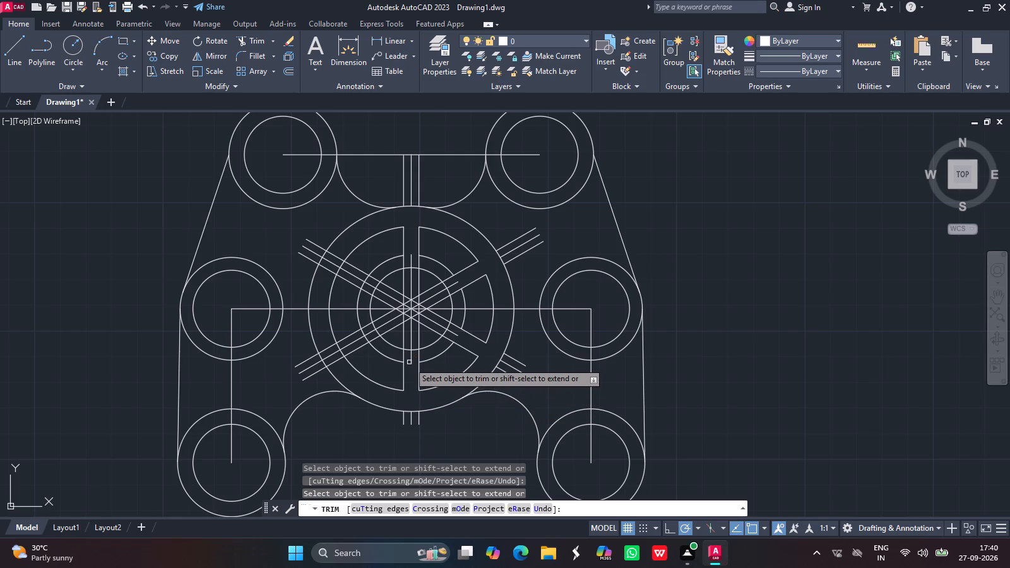
pyautogui.moveTo(412, 361); pyautogui.dragTo(412, 427)
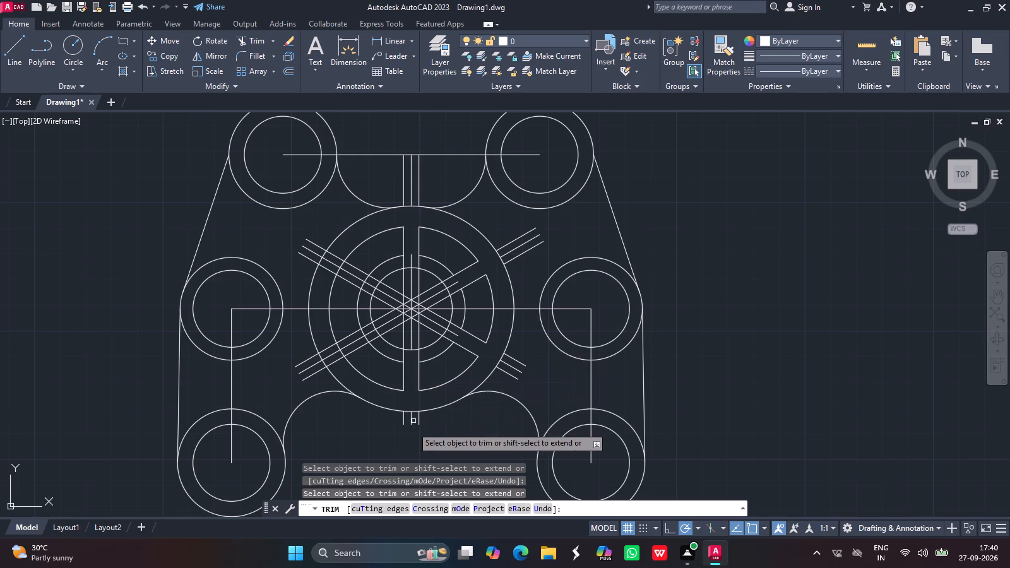
pyautogui.moveTo(412, 427); pyautogui.dragTo(371, 391)
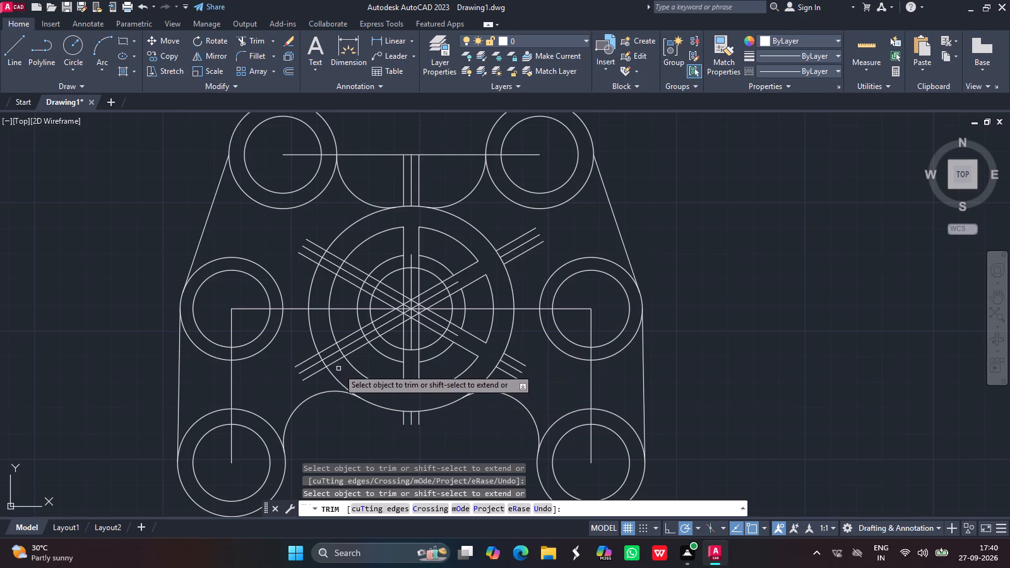
# Trim the 210° spoke's lines inside the outer ring, plus its centre line and the circle arcs between its edges.
pyautogui.moveTo(339, 370); pyautogui.dragTo(325, 343)
pyautogui.click(325, 343)
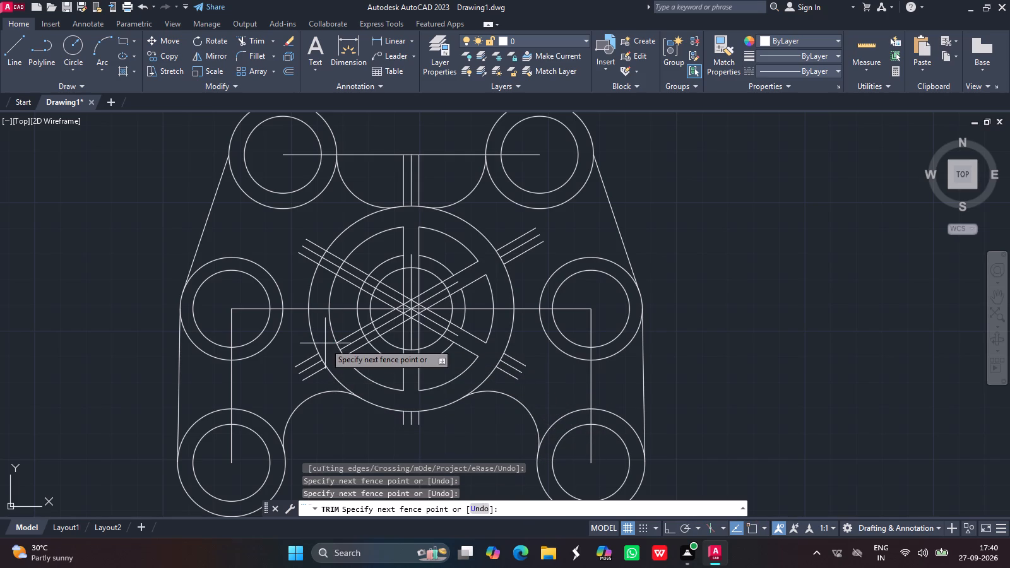
pyautogui.click(335, 348)
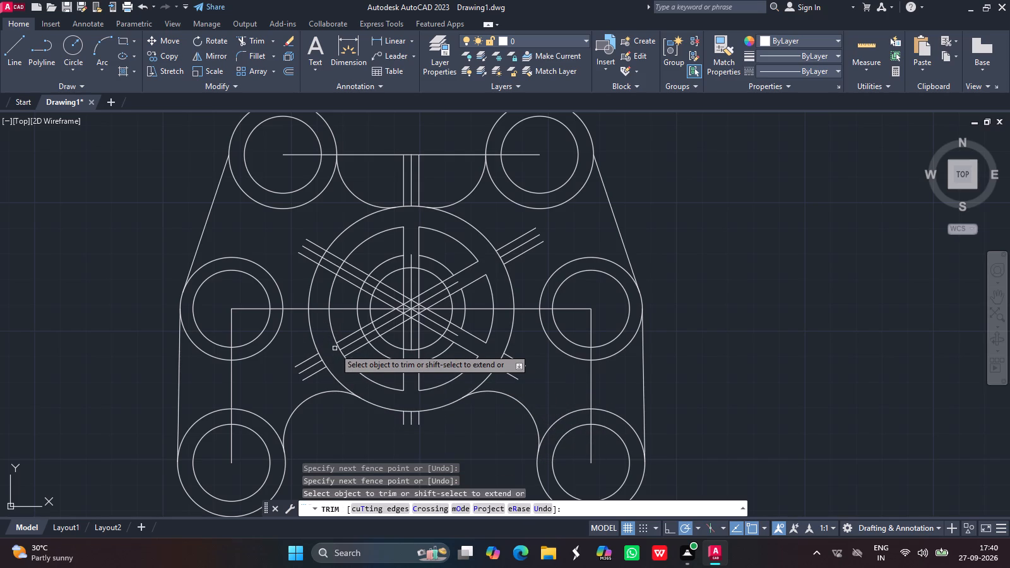
pyautogui.click(338, 347)
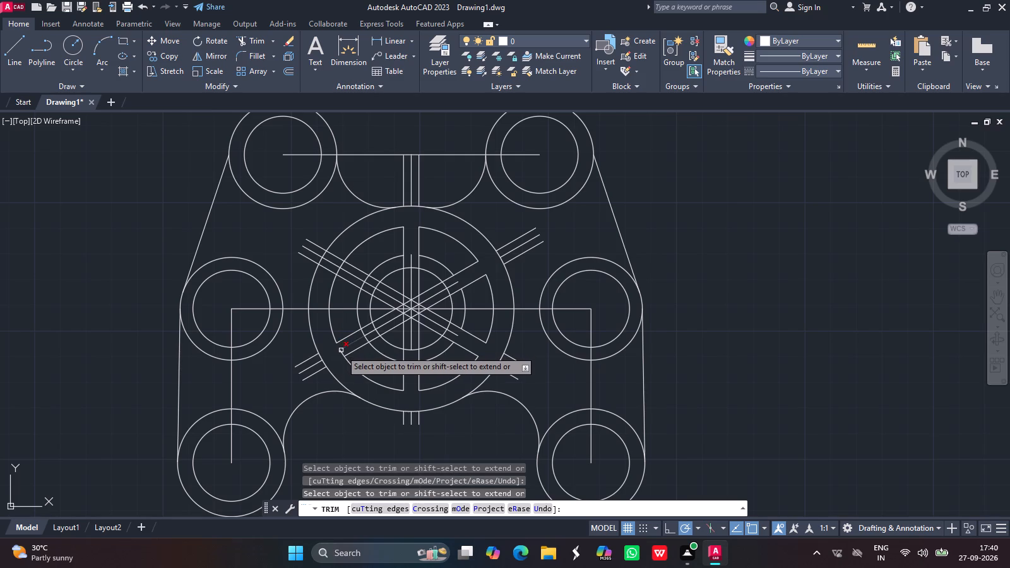
pyautogui.click(341, 350)
pyautogui.moveTo(341, 353); pyautogui.dragTo(365, 340)
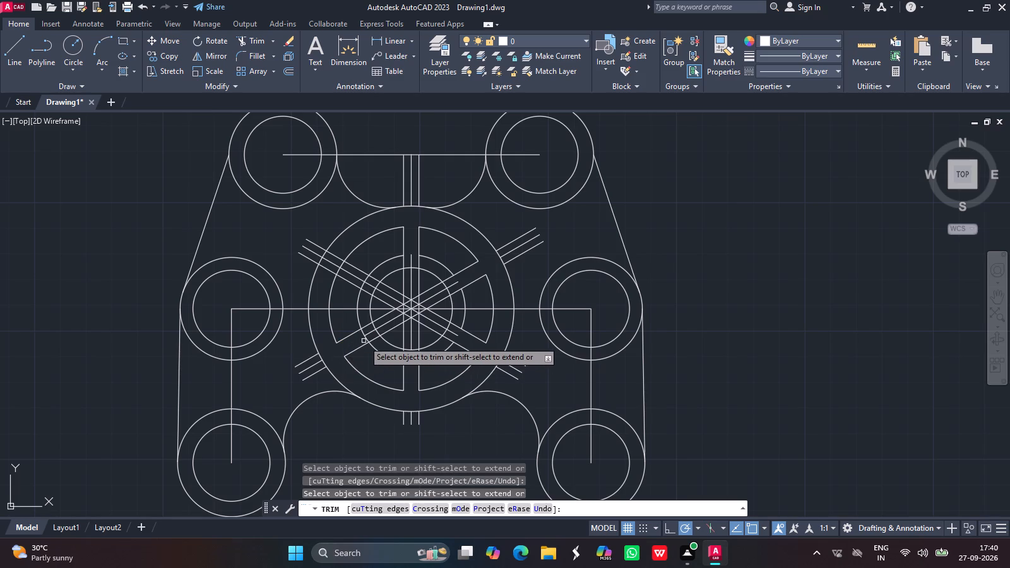
pyautogui.moveTo(365, 340); pyautogui.dragTo(368, 340)
pyautogui.moveTo(368, 340); pyautogui.dragTo(364, 334)
pyautogui.click(364, 334)
pyautogui.click(364, 334)
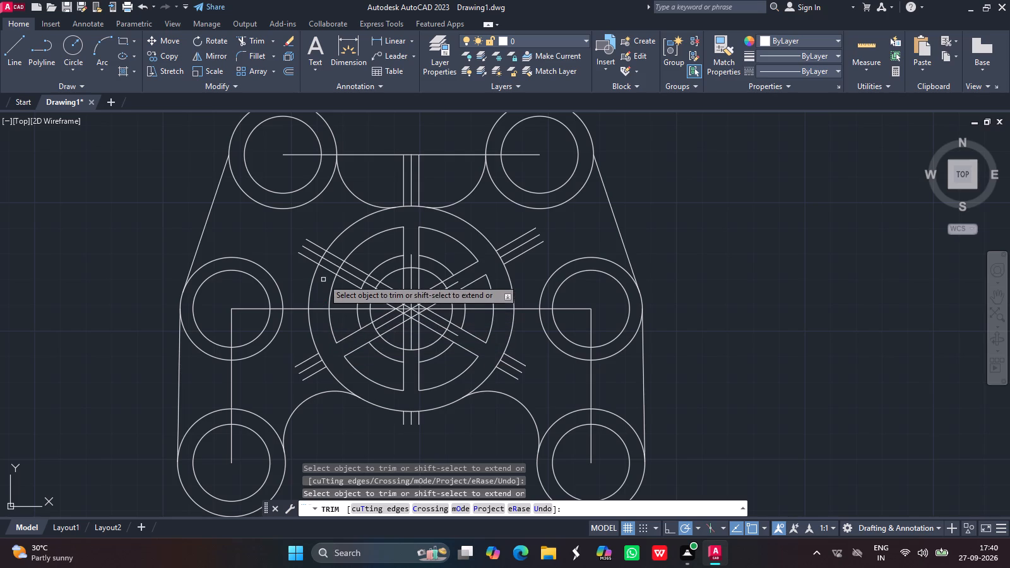
# Trim the 150° spoke's lines inside the outer ring, plus its centre line and the circle arcs between its edges.
pyautogui.moveTo(324, 276); pyautogui.dragTo(338, 246)
pyautogui.click(338, 246)
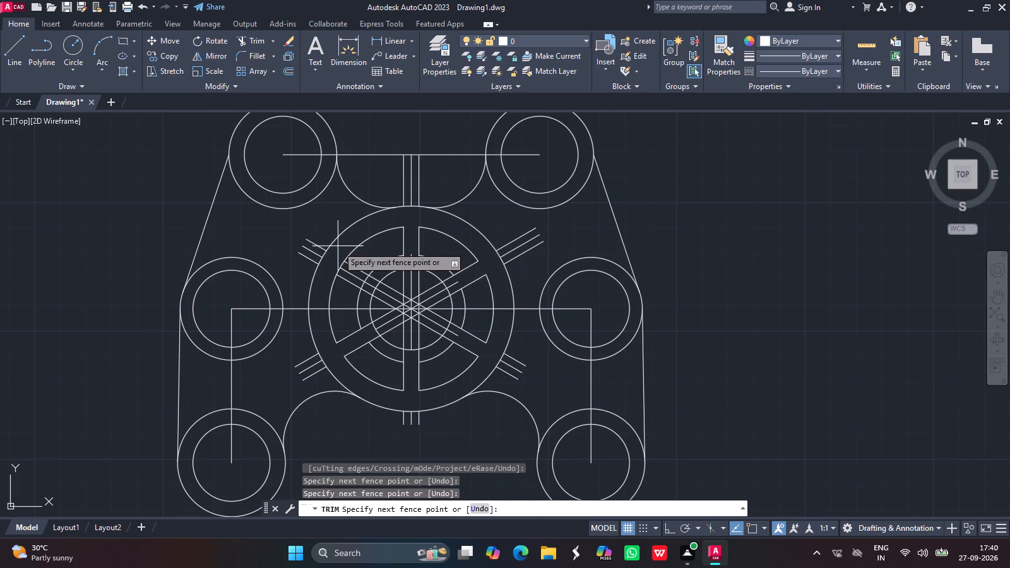
pyautogui.click(343, 264)
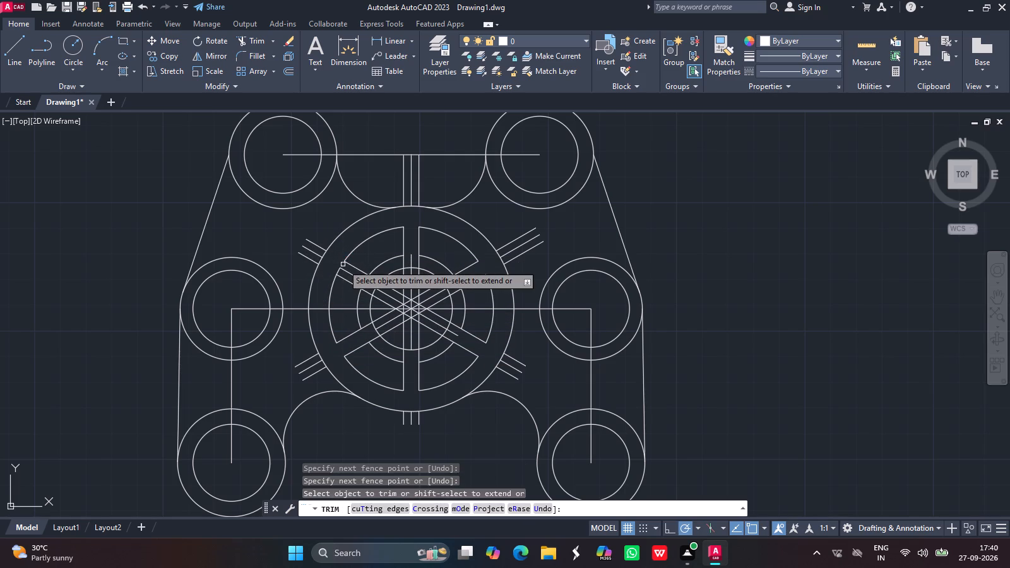
pyautogui.click(340, 268)
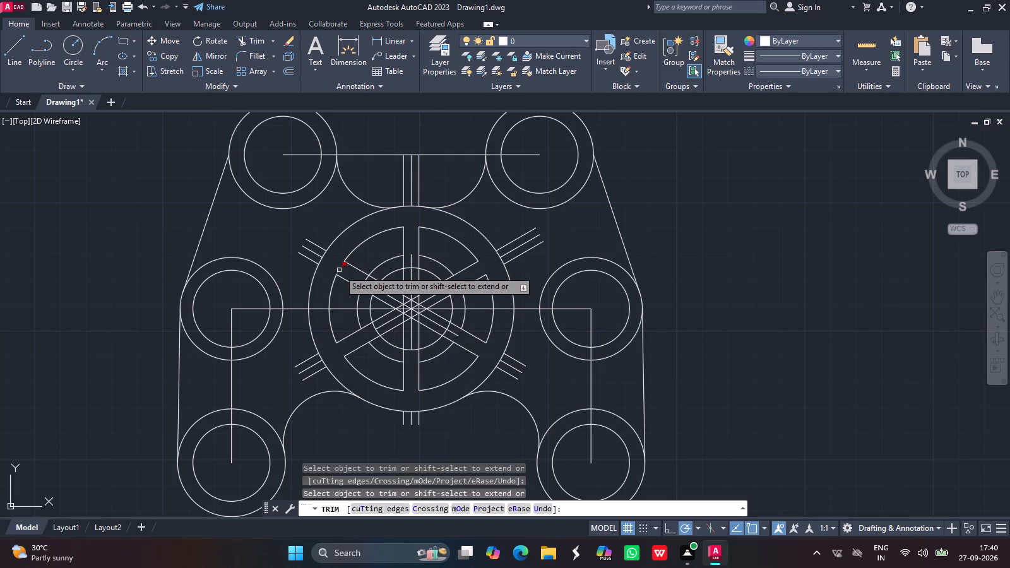
pyautogui.moveTo(339, 270); pyautogui.dragTo(362, 278)
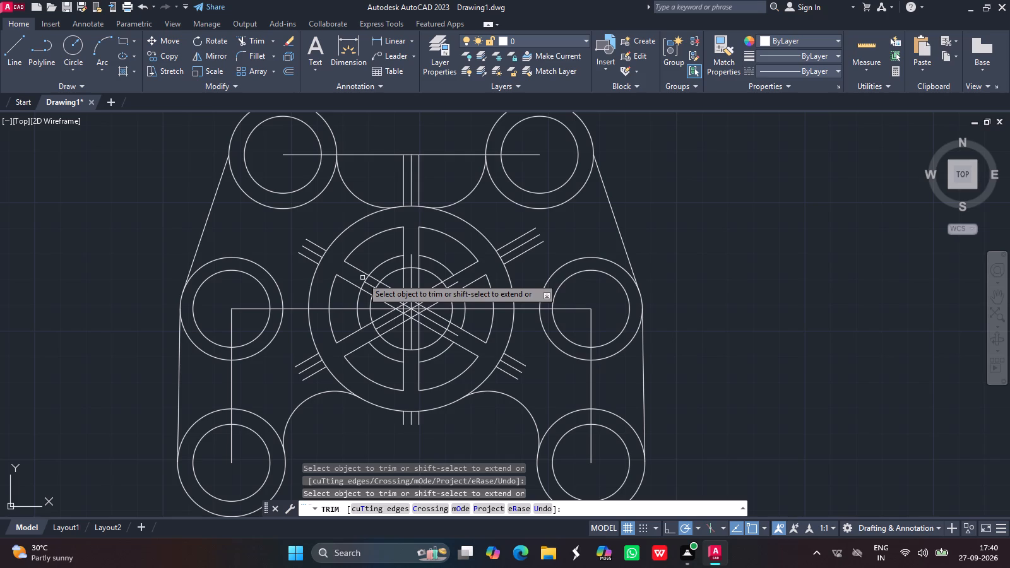
pyautogui.moveTo(362, 278); pyautogui.dragTo(365, 279)
pyautogui.click(365, 279)
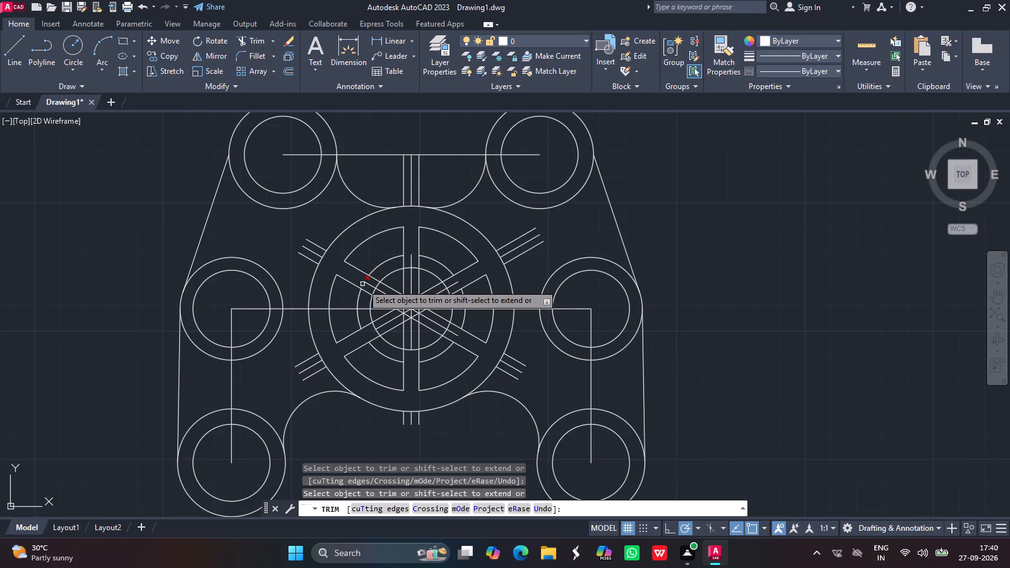
pyautogui.click(362, 284)
pyautogui.click(366, 283)
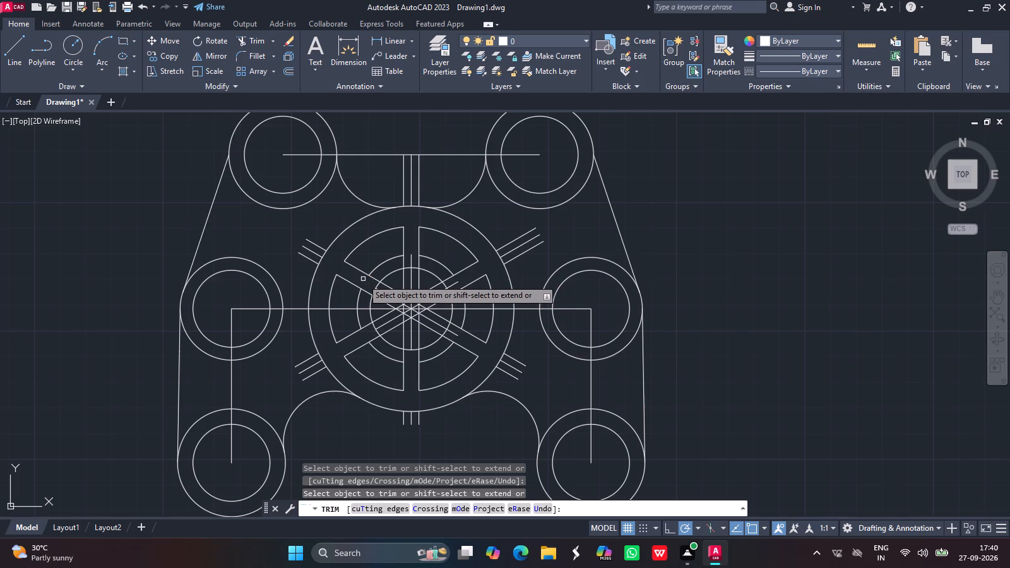
pyautogui.press('Return')
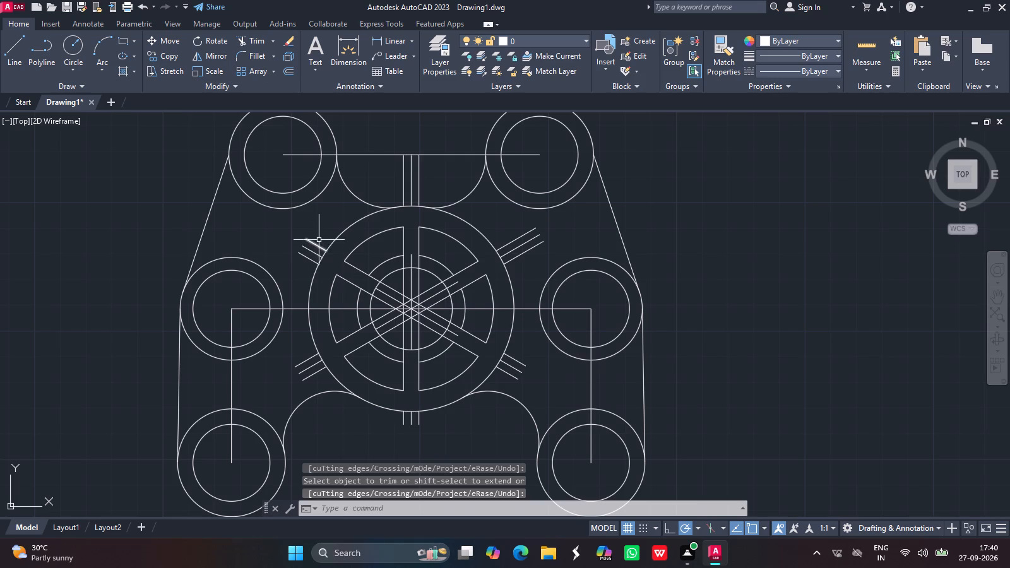
# Erase the leftover edge and centre line stubs of all six spokes outside the large central circle.
pyautogui.moveTo(320, 235); pyautogui.dragTo(302, 265)
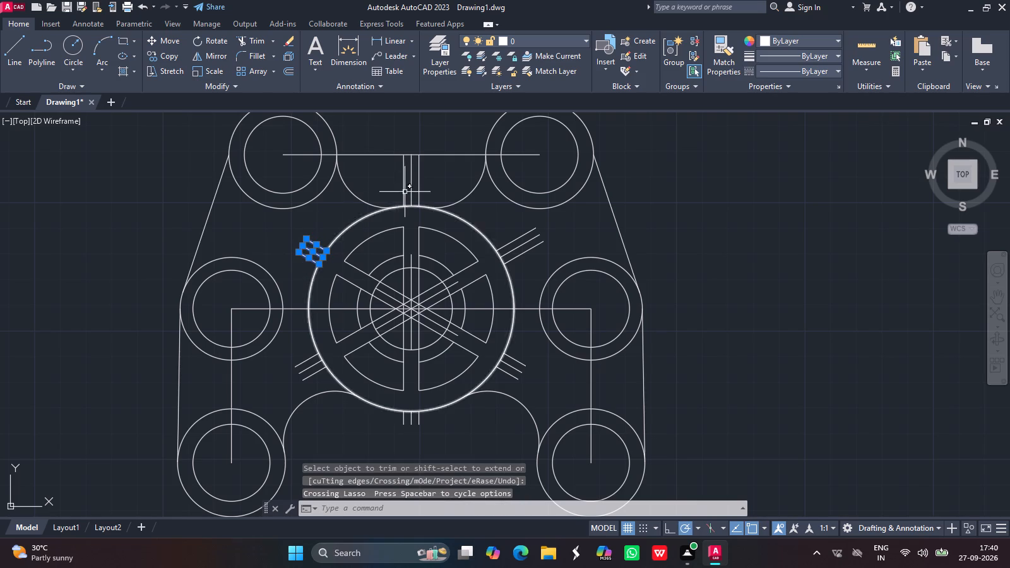
pyautogui.moveTo(393, 179); pyautogui.dragTo(443, 177)
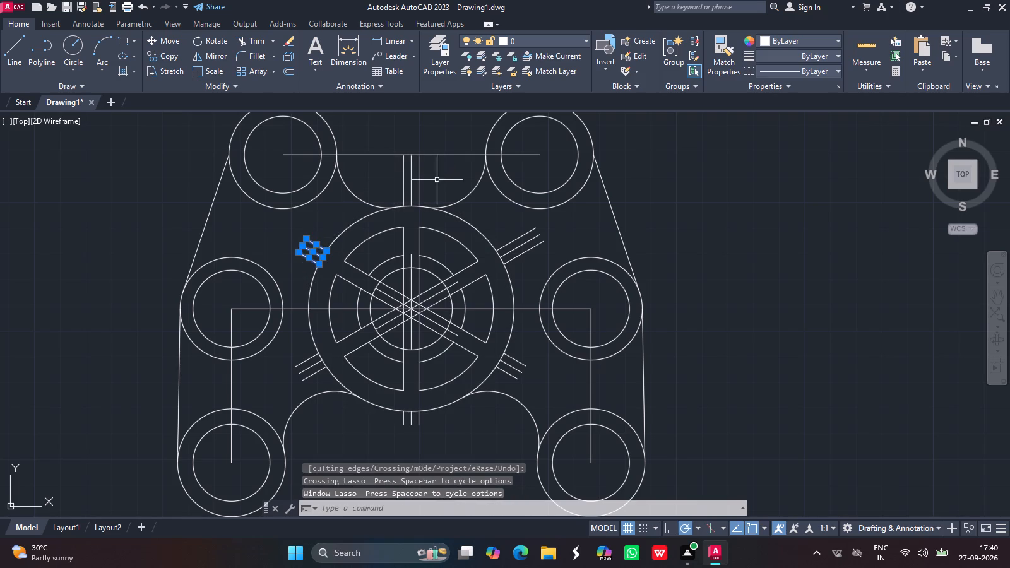
pyautogui.moveTo(384, 177); pyautogui.dragTo(430, 179)
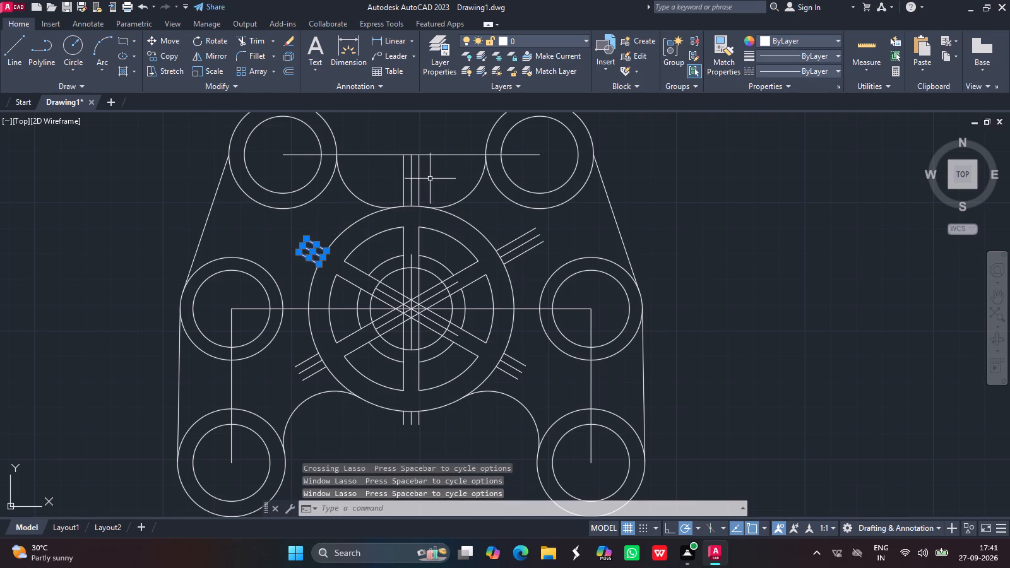
pyautogui.moveTo(417, 177); pyautogui.dragTo(404, 177)
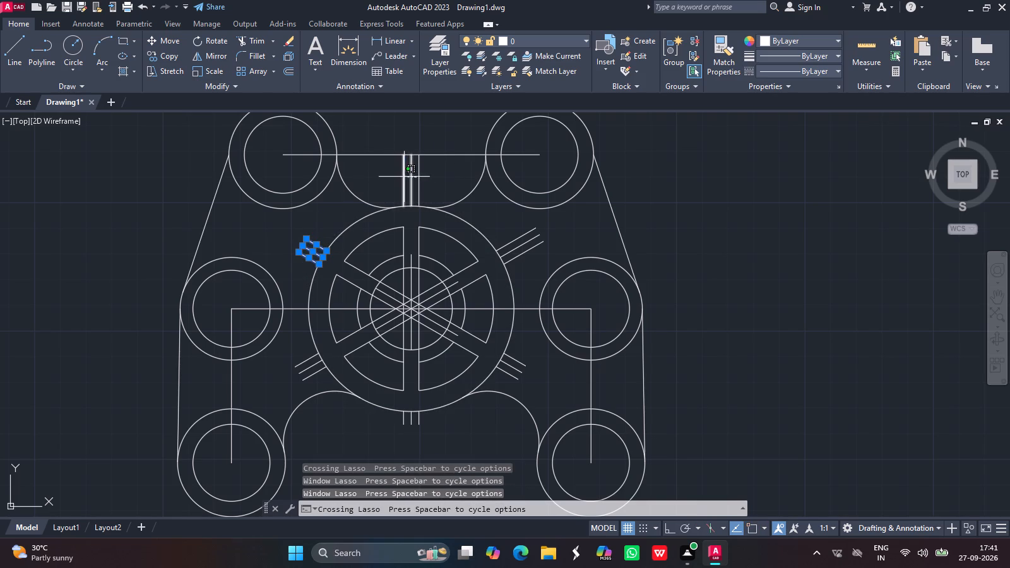
pyautogui.click(418, 177)
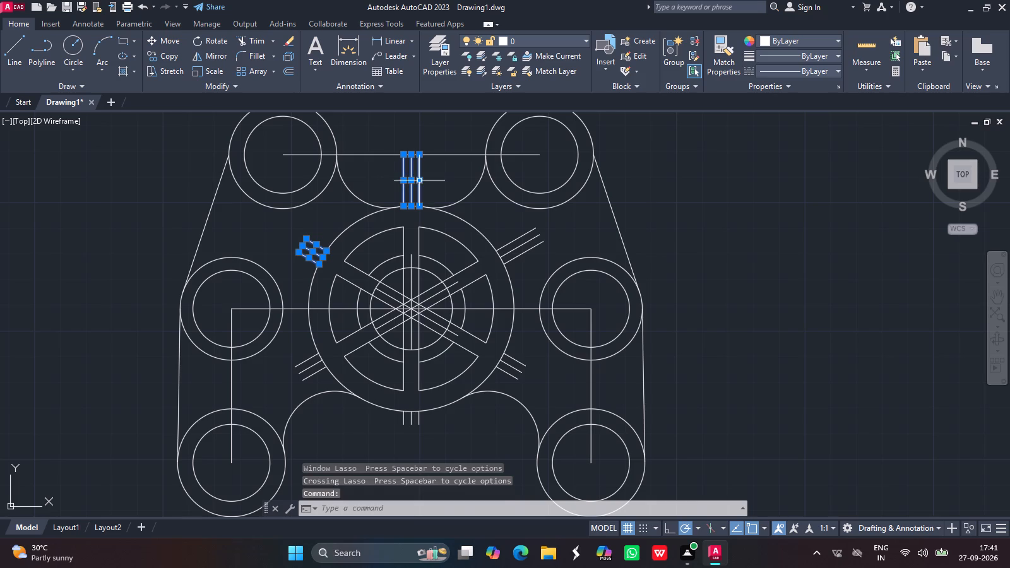
pyautogui.moveTo(528, 268); pyautogui.dragTo(508, 234)
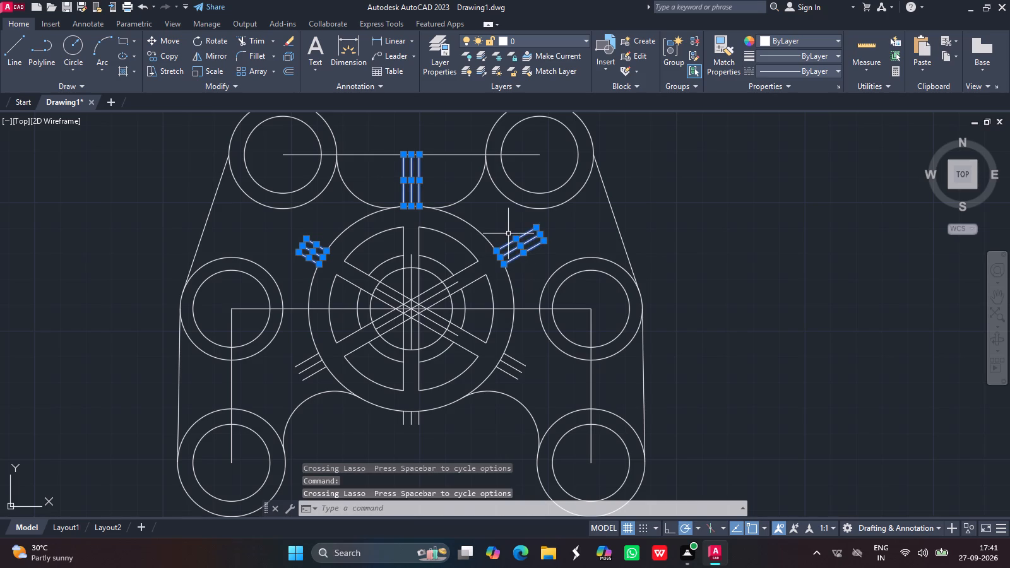
pyautogui.moveTo(506, 379); pyautogui.dragTo(524, 348)
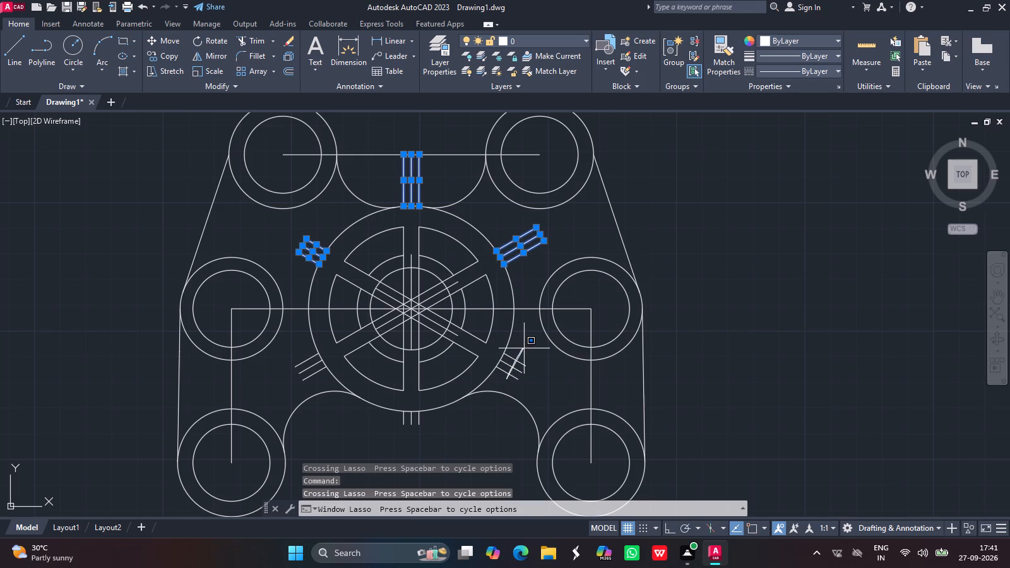
pyautogui.moveTo(524, 348); pyautogui.dragTo(524, 348)
pyautogui.moveTo(516, 361); pyautogui.dragTo(516, 362)
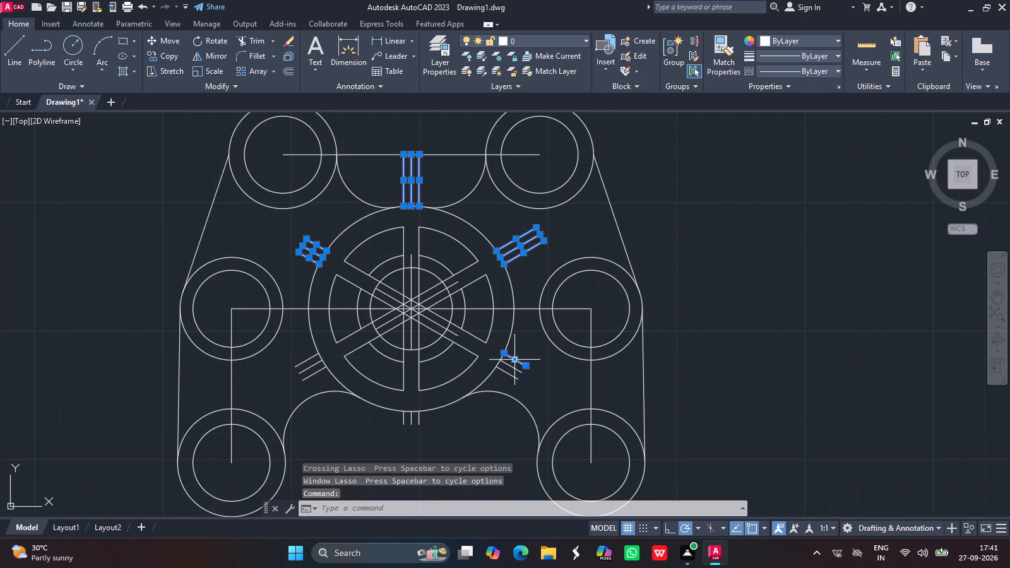
pyautogui.moveTo(516, 362); pyautogui.dragTo(511, 367)
pyautogui.moveTo(511, 367); pyautogui.dragTo(508, 374)
pyautogui.moveTo(508, 374); pyautogui.dragTo(415, 409)
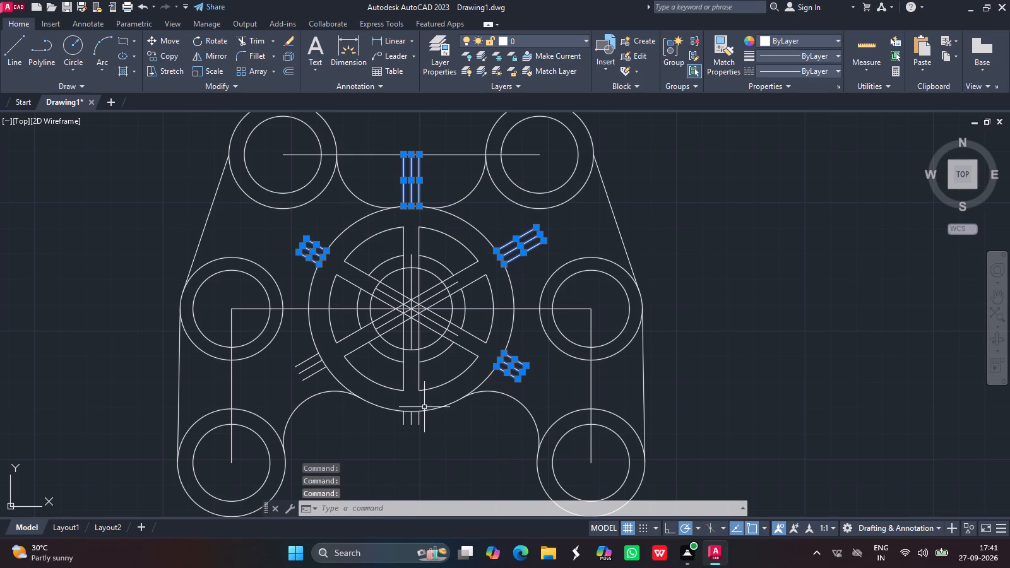
pyautogui.moveTo(415, 409); pyautogui.dragTo(419, 426)
pyautogui.moveTo(419, 426); pyautogui.dragTo(411, 423)
pyautogui.moveTo(411, 423); pyautogui.dragTo(405, 422)
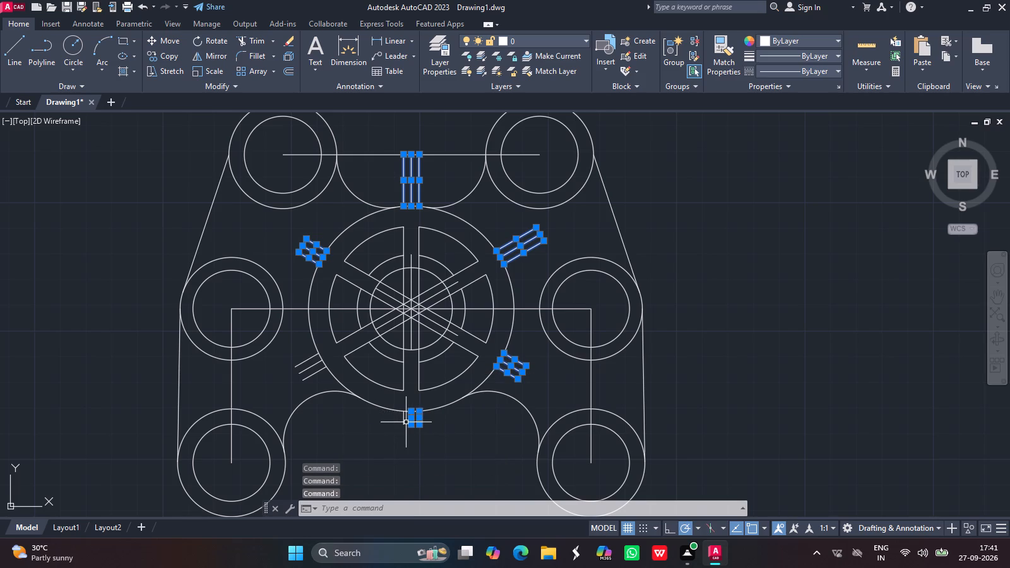
pyautogui.click(405, 422)
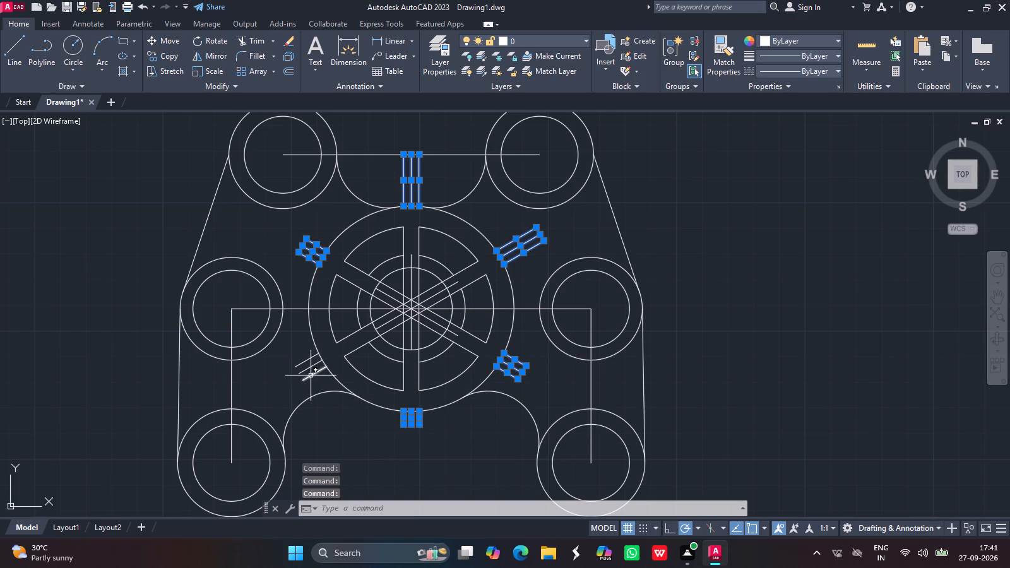
pyautogui.moveTo(311, 376); pyautogui.dragTo(310, 369)
pyautogui.moveTo(310, 369); pyautogui.dragTo(307, 367)
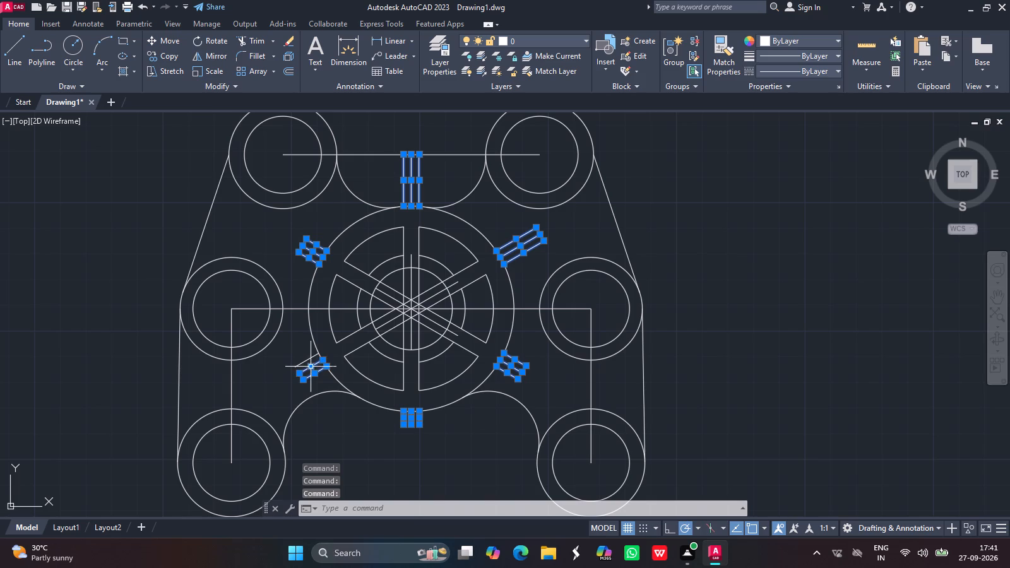
pyautogui.moveTo(307, 367); pyautogui.dragTo(307, 360)
pyautogui.click(307, 360)
pyautogui.press('Delete')
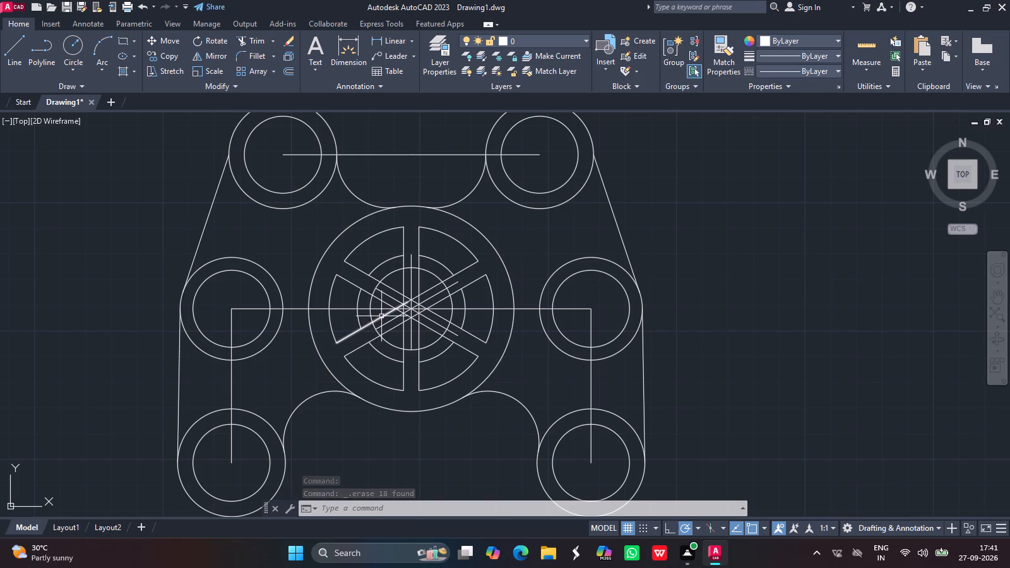
# Erase the 210° spoke's upper edge line that runs into the hub.
pyautogui.keyDown('ctrl'); pyautogui.scroll(1, 410, 308); pyautogui.keyUp('ctrl')
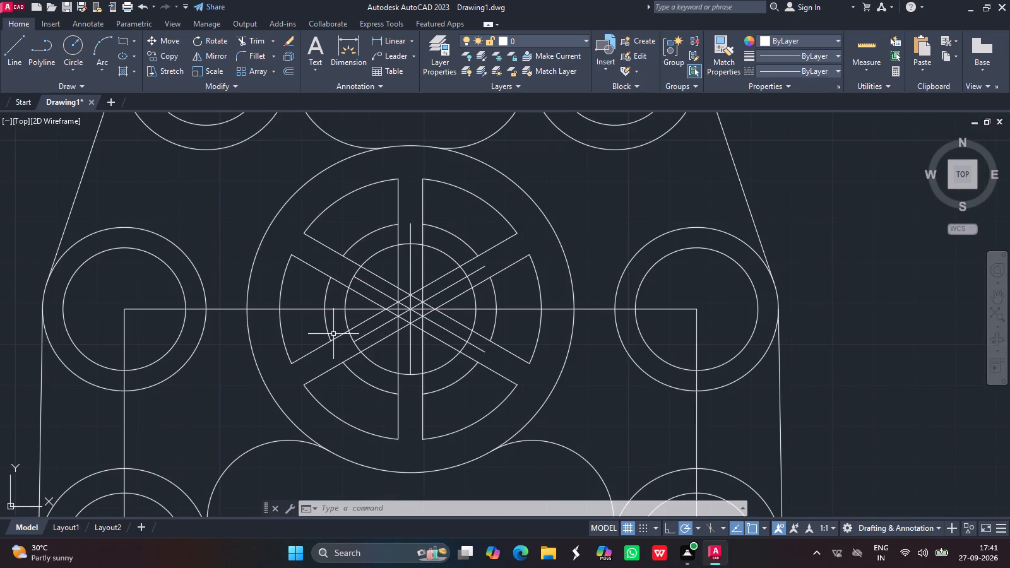
pyautogui.click(342, 334)
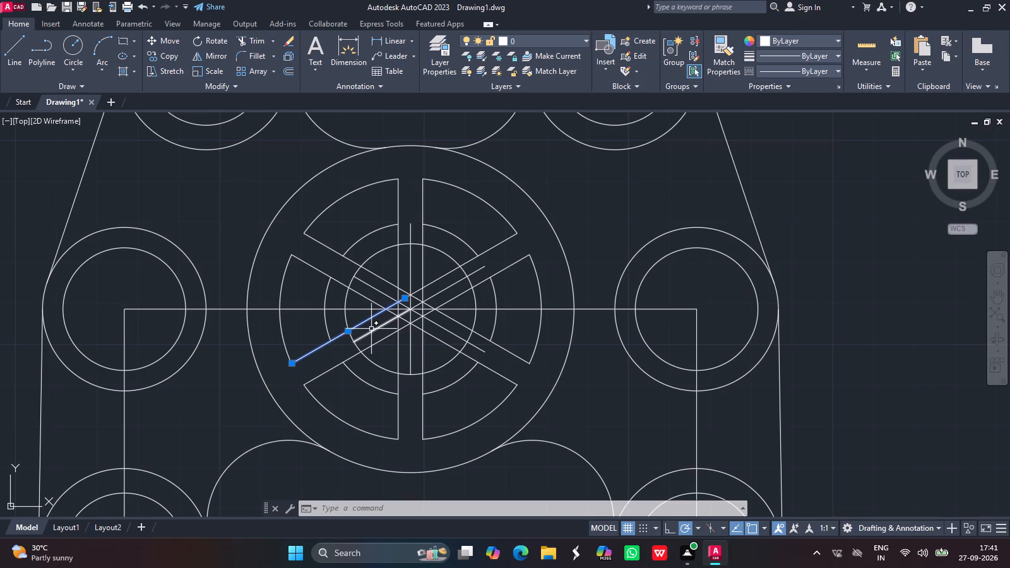
pyautogui.press('Delete')
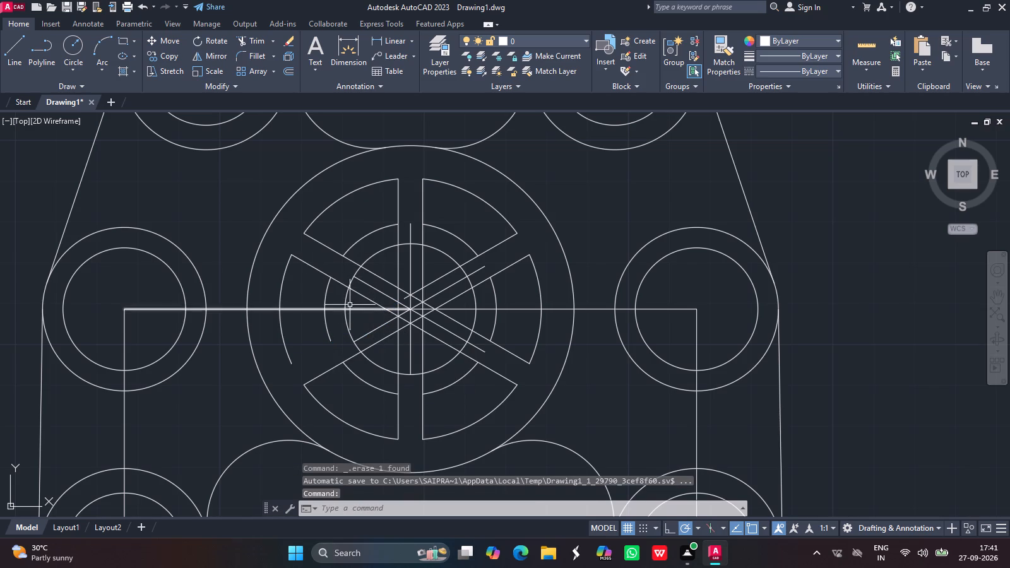
# Draw a line about 11 units long at 30° joining the lower ends of the west pocket's outer and inner arcs.
pyautogui.click(19, 48)
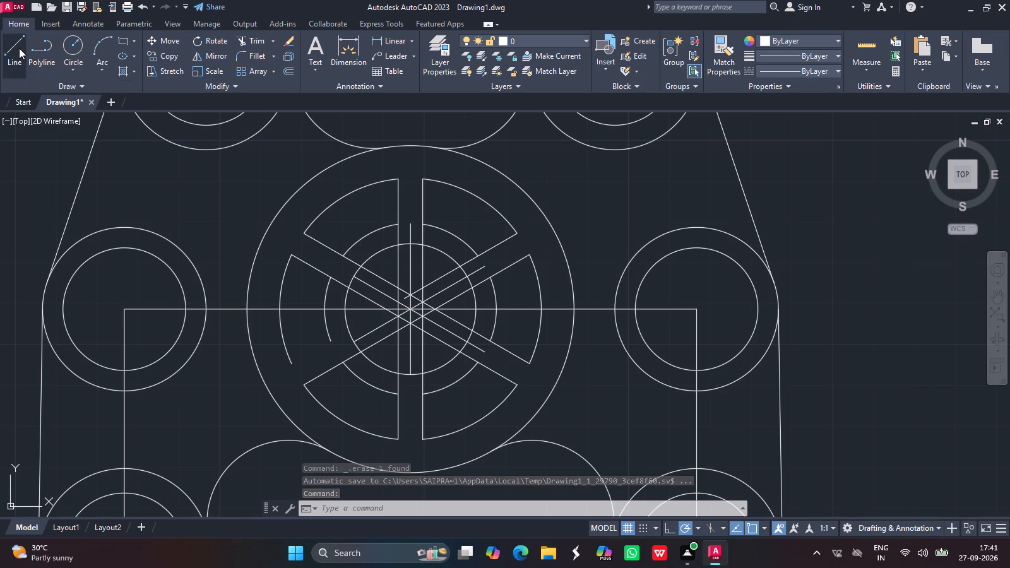
pyautogui.click(292, 363)
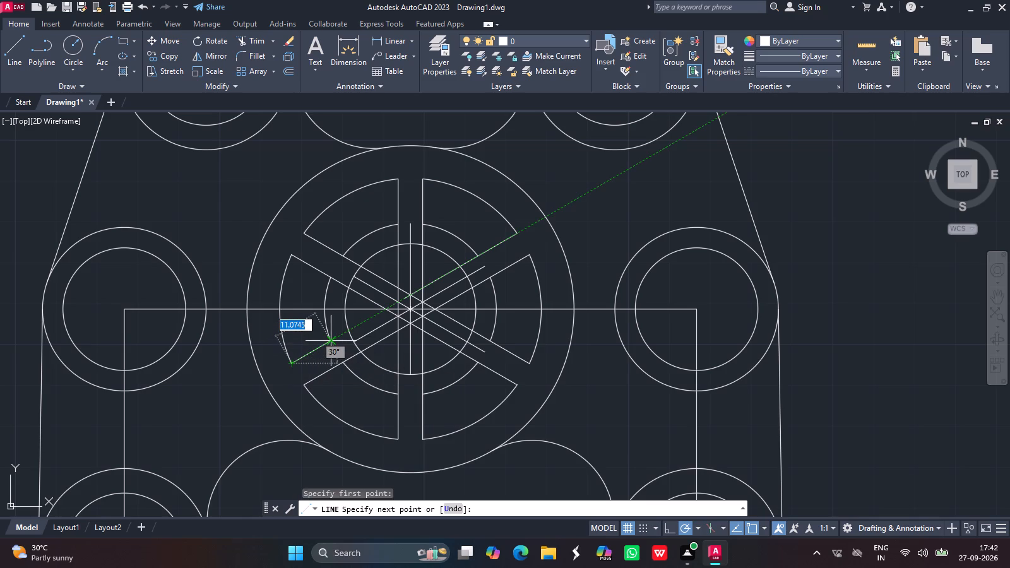
pyautogui.click(332, 341)
pyautogui.press('Return')
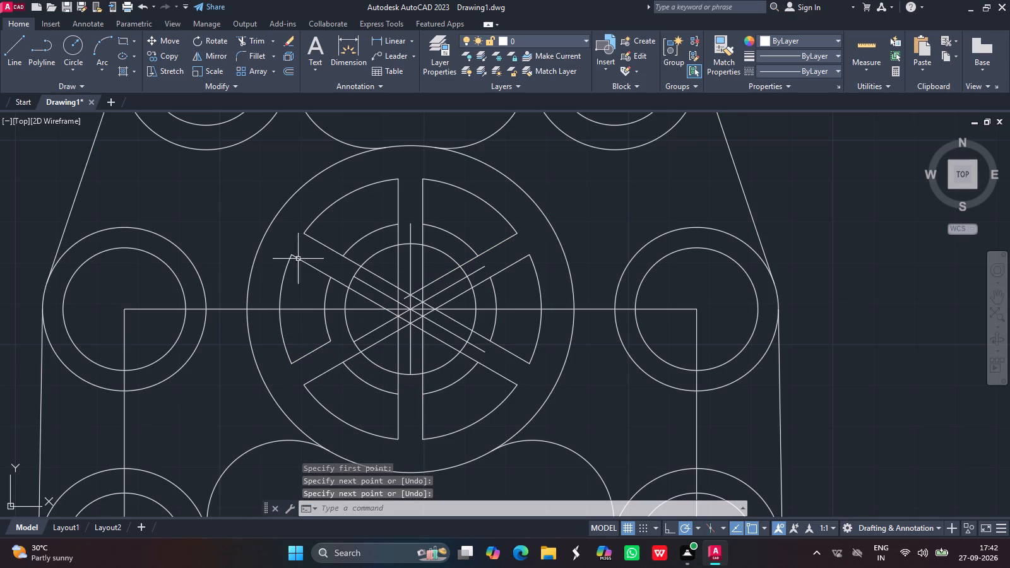
# Erase the remaining straight edge lines and centre line stubs of all six spokes, keeping the pocket arcs and the west pocket's short closing line.
pyautogui.click(342, 285)
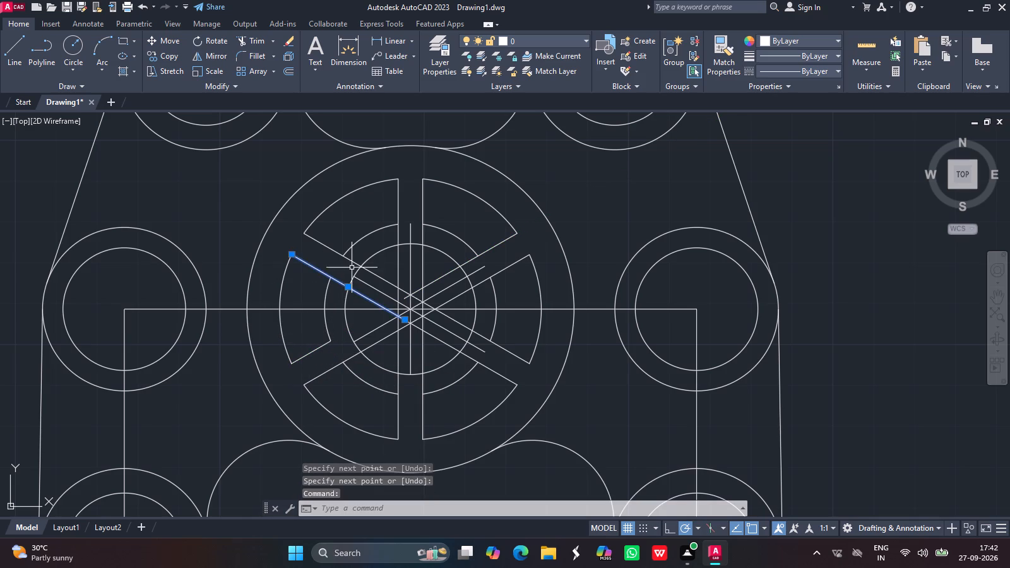
pyautogui.click(354, 260)
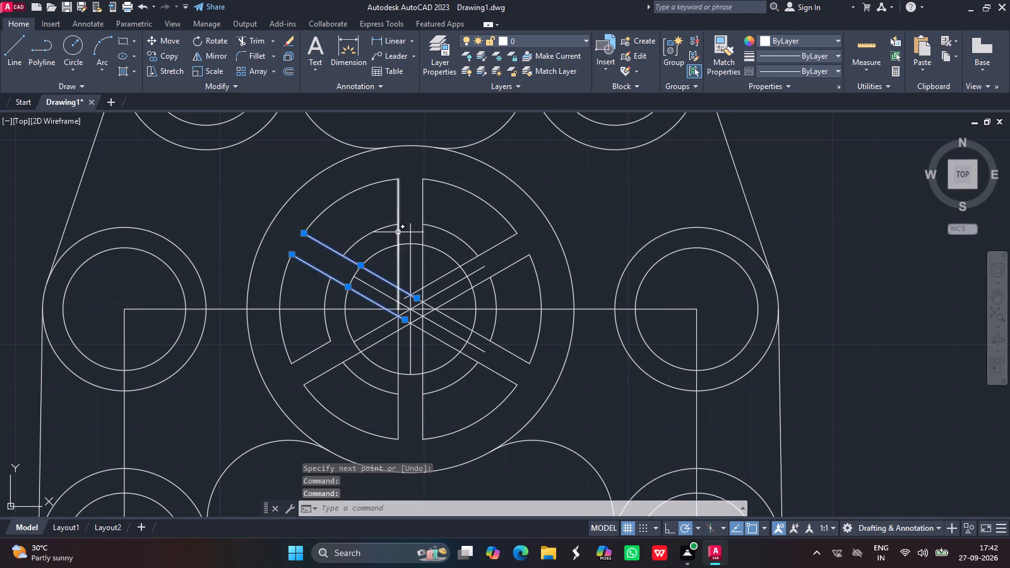
pyautogui.click(397, 232)
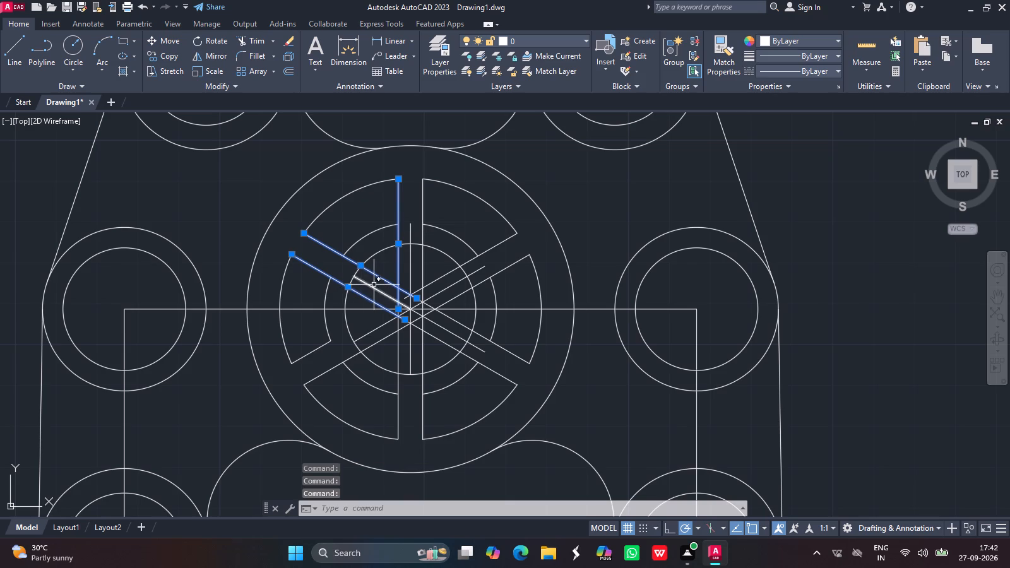
pyautogui.click(371, 285)
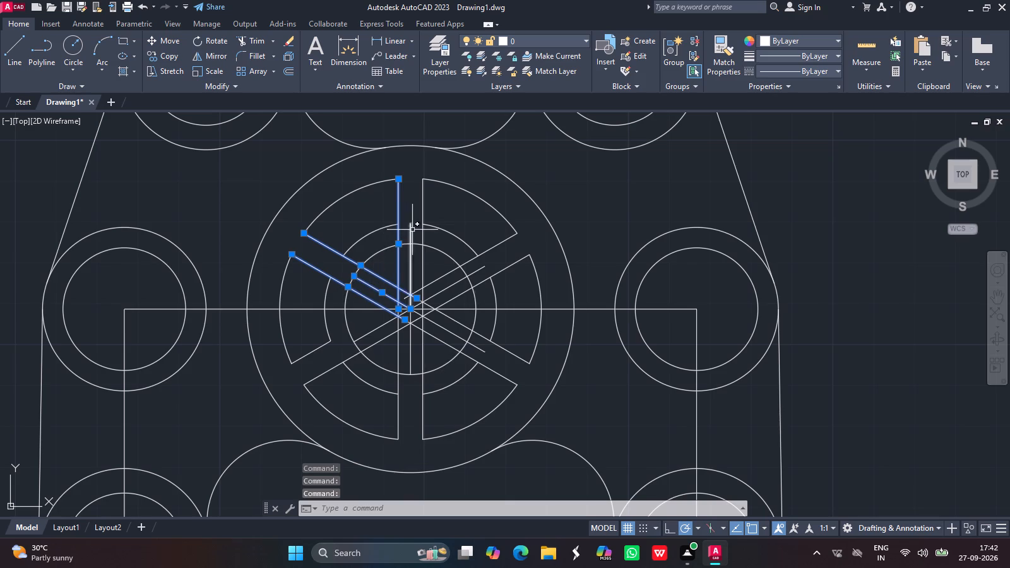
pyautogui.click(412, 230)
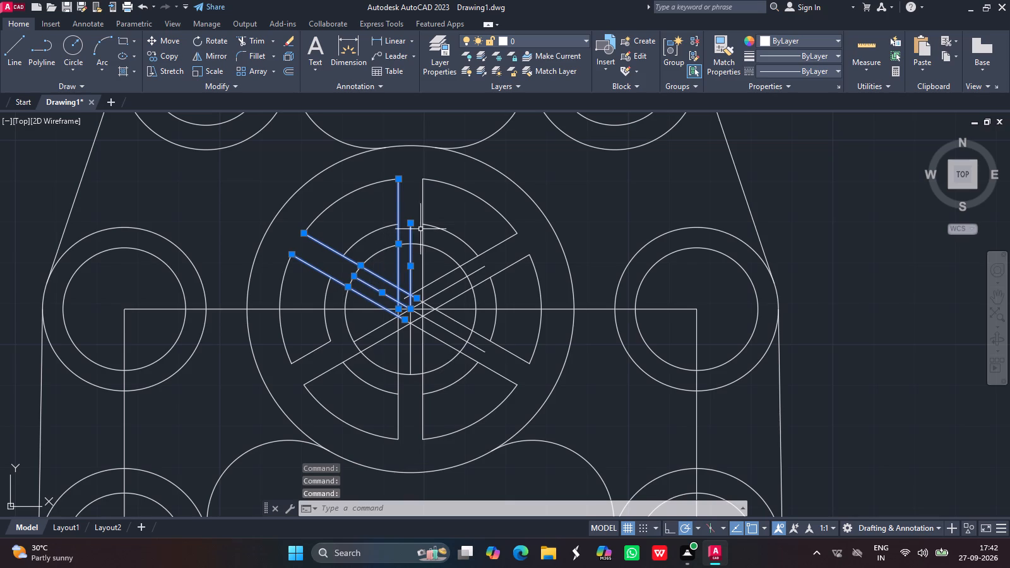
pyautogui.click(424, 229)
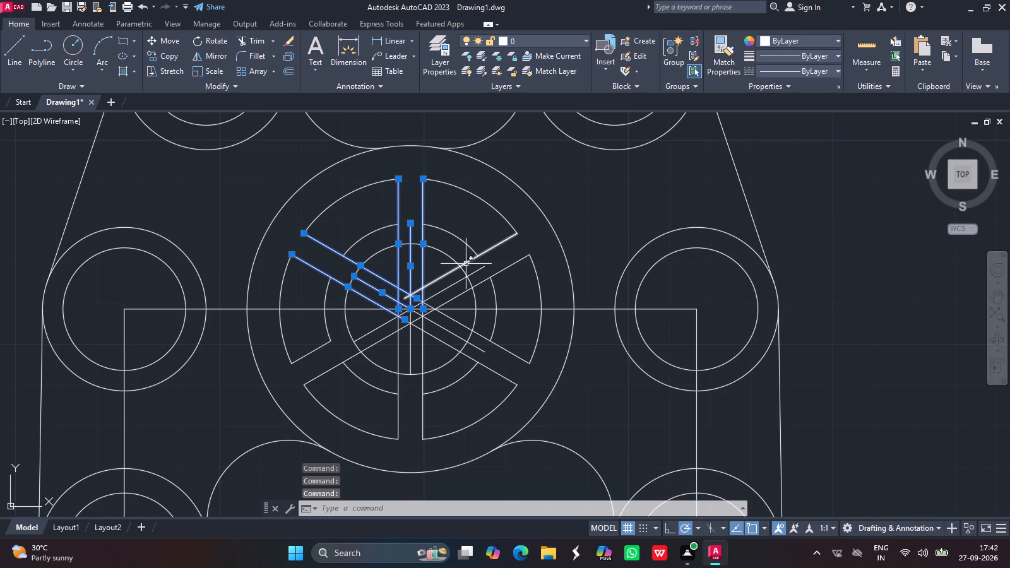
pyautogui.moveTo(465, 265); pyautogui.dragTo(473, 277)
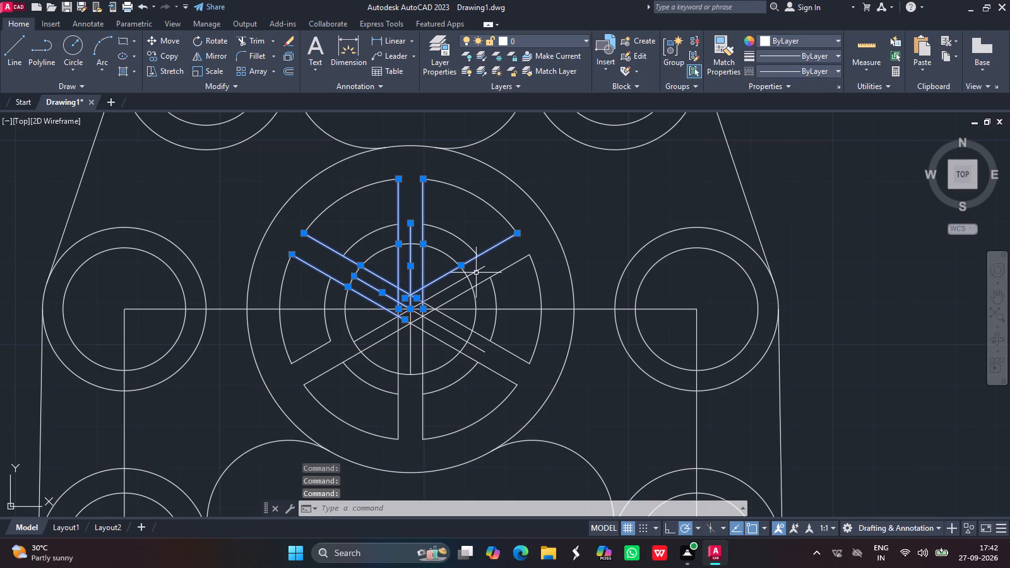
pyautogui.moveTo(477, 272); pyautogui.dragTo(483, 282)
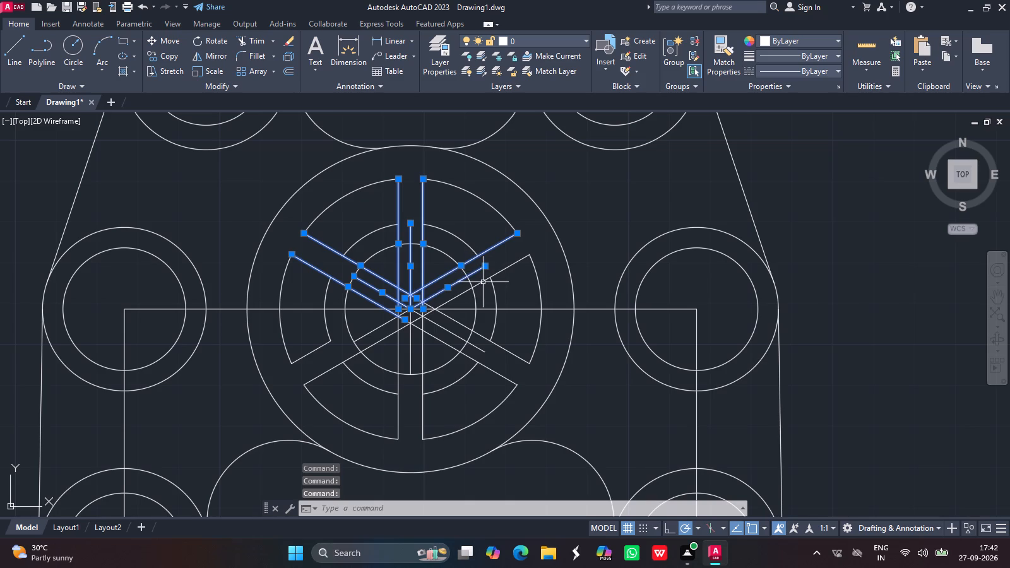
pyautogui.moveTo(483, 282); pyautogui.dragTo(482, 282)
pyautogui.click(482, 282)
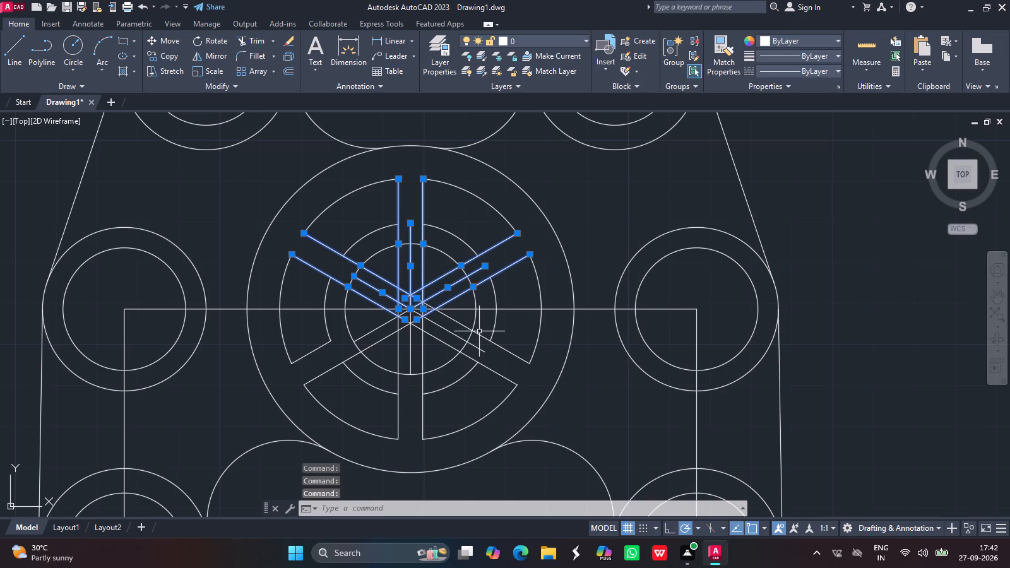
pyautogui.moveTo(476, 332); pyautogui.dragTo(473, 346)
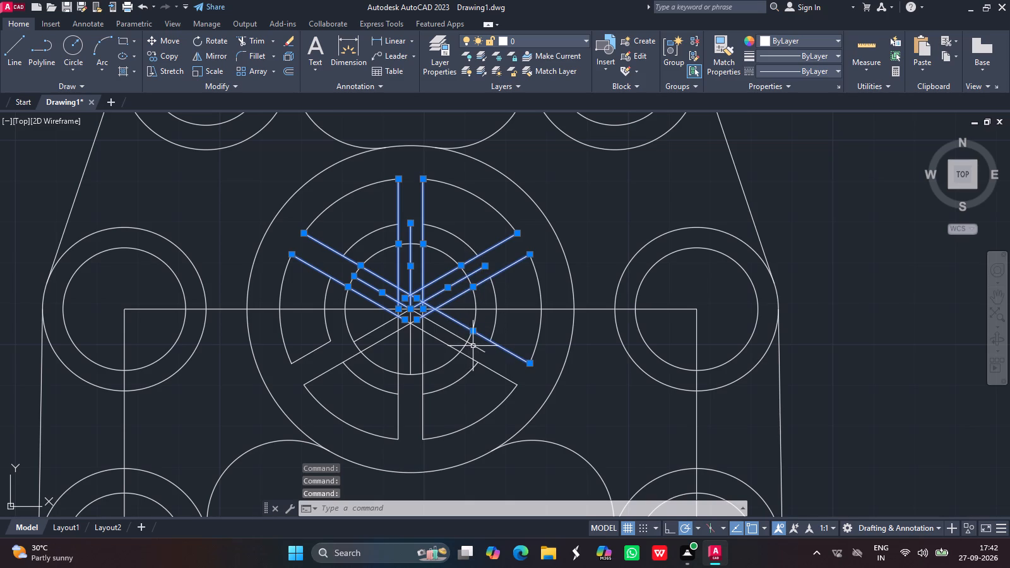
pyautogui.click(473, 346)
pyautogui.click(466, 358)
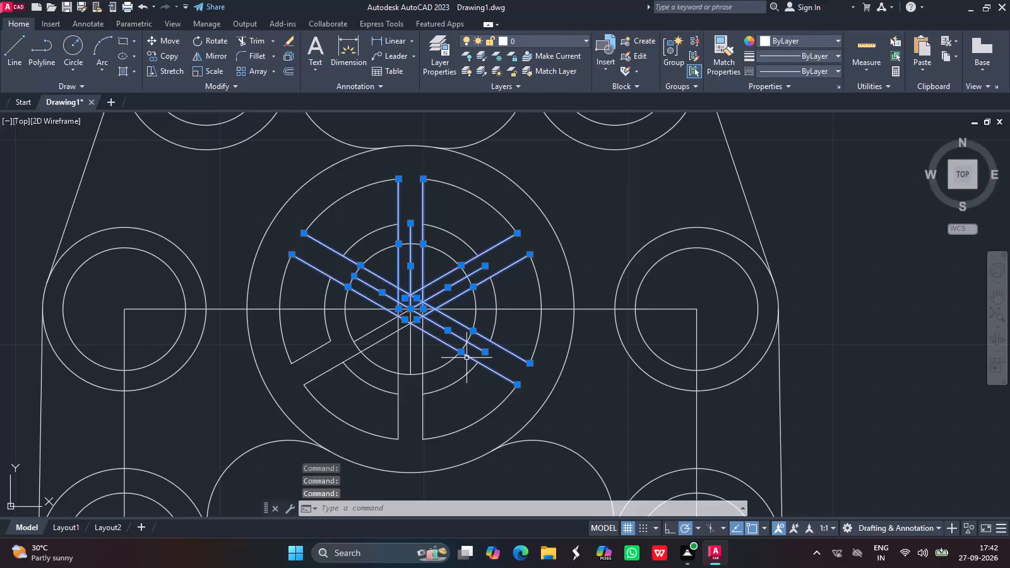
pyautogui.moveTo(424, 377); pyautogui.dragTo(412, 357)
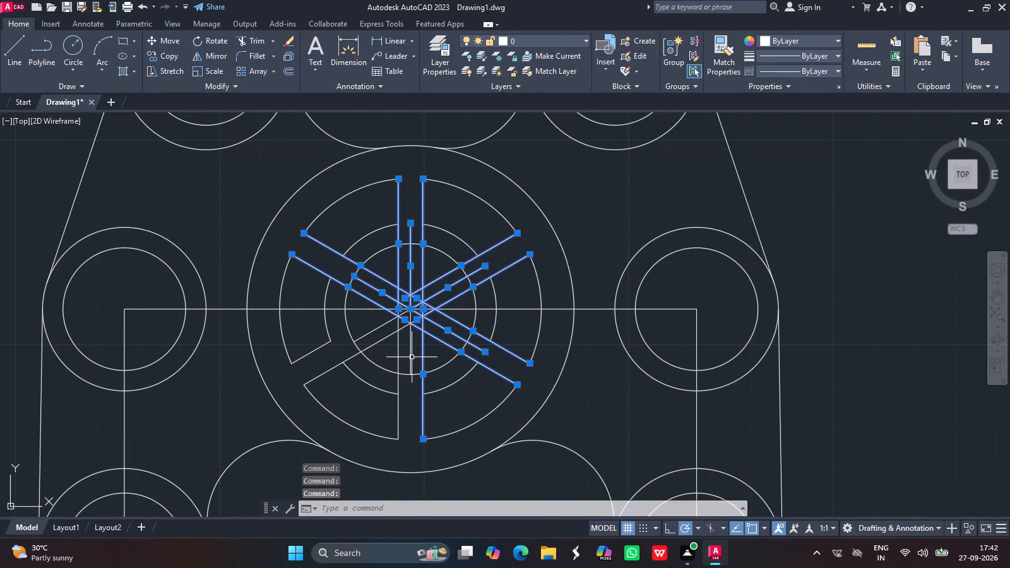
pyautogui.moveTo(412, 357); pyautogui.dragTo(410, 356)
pyautogui.moveTo(410, 356); pyautogui.dragTo(398, 353)
pyautogui.moveTo(398, 353); pyautogui.dragTo(372, 344)
pyautogui.moveTo(372, 344); pyautogui.dragTo(367, 334)
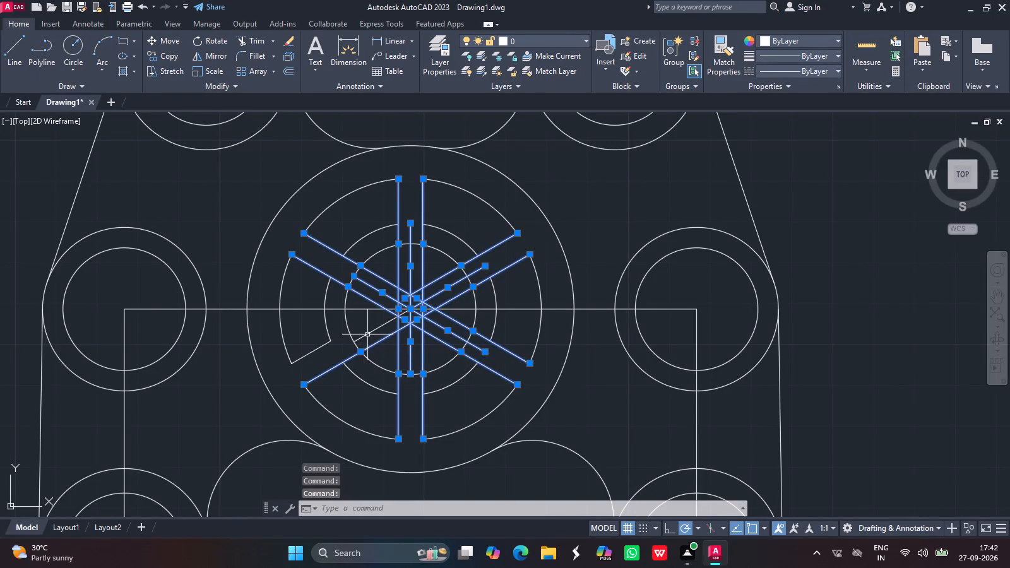
pyautogui.moveTo(367, 334); pyautogui.dragTo(371, 327)
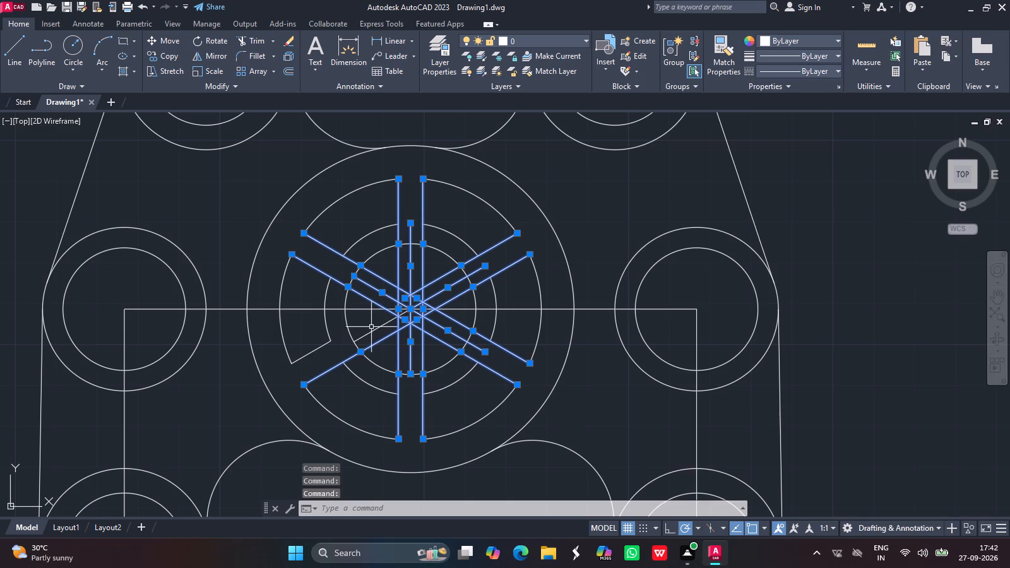
pyautogui.click(377, 328)
pyautogui.press('Delete')
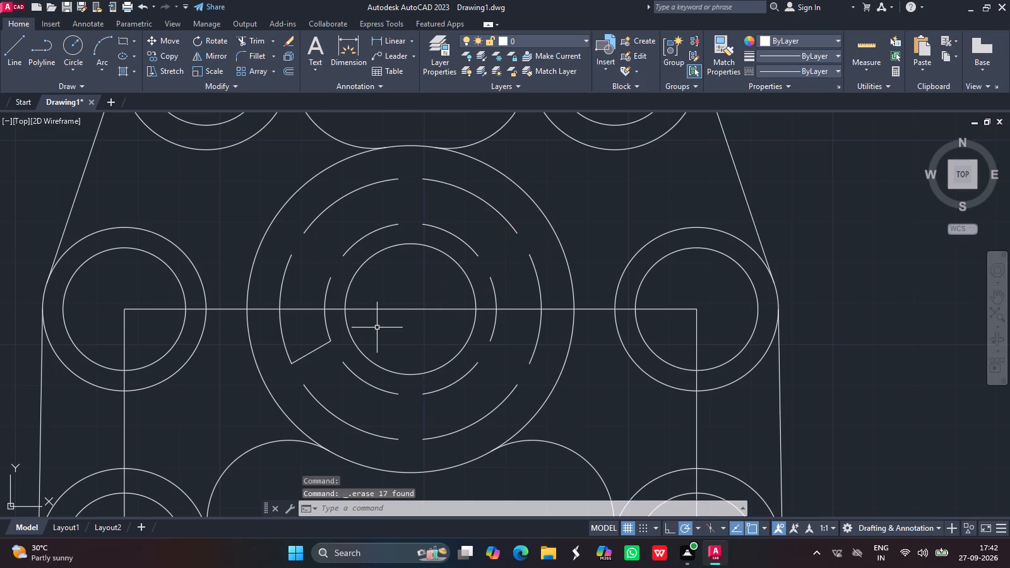
# Close the north-west pocket with two lines joining its inner and outer arc ends, one vertical and one along the 150° spoke.
pyautogui.click(14, 52)
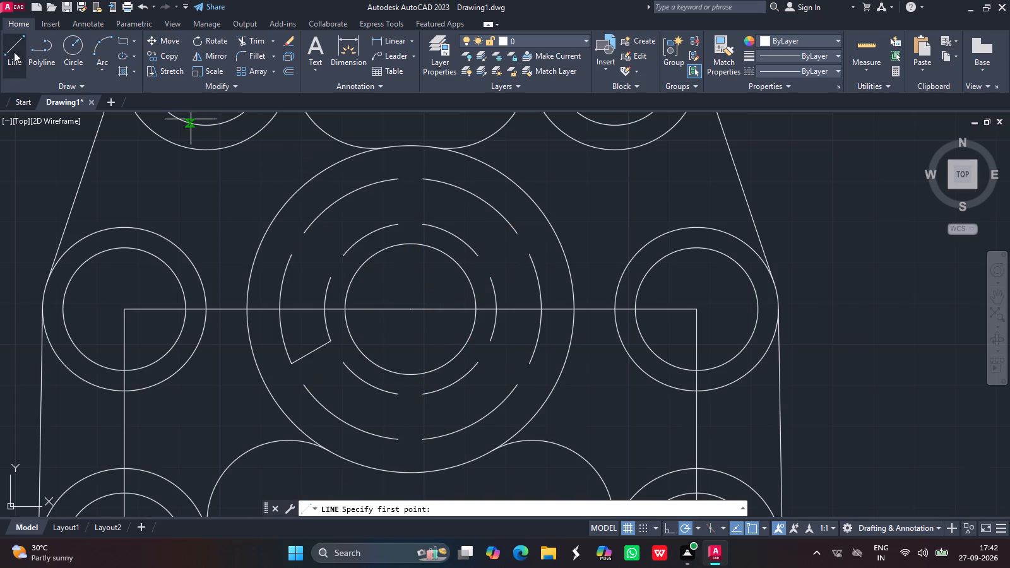
pyautogui.moveTo(399, 222); pyautogui.dragTo(395, 177)
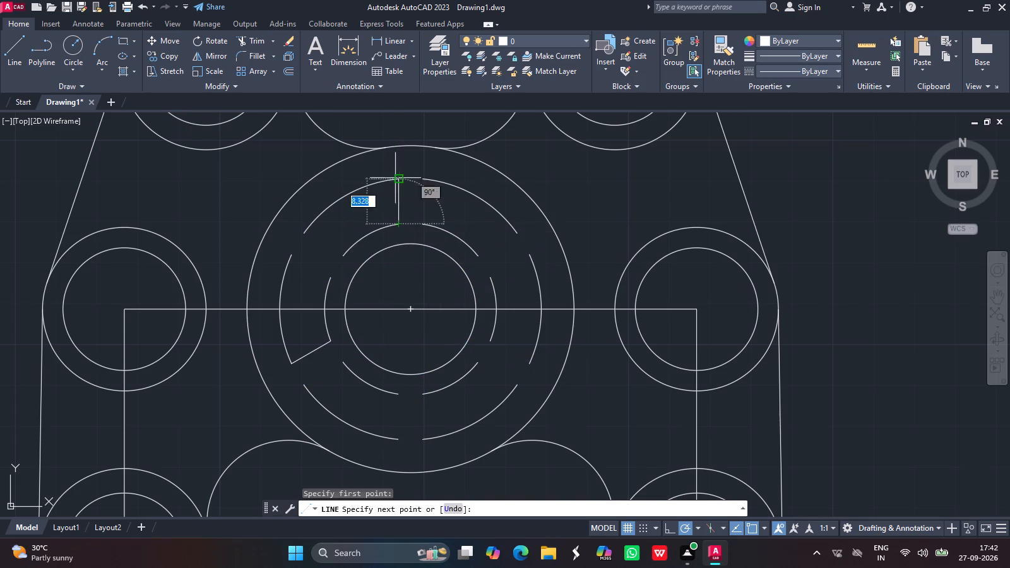
pyautogui.moveTo(395, 177); pyautogui.dragTo(396, 178)
pyautogui.click(396, 178)
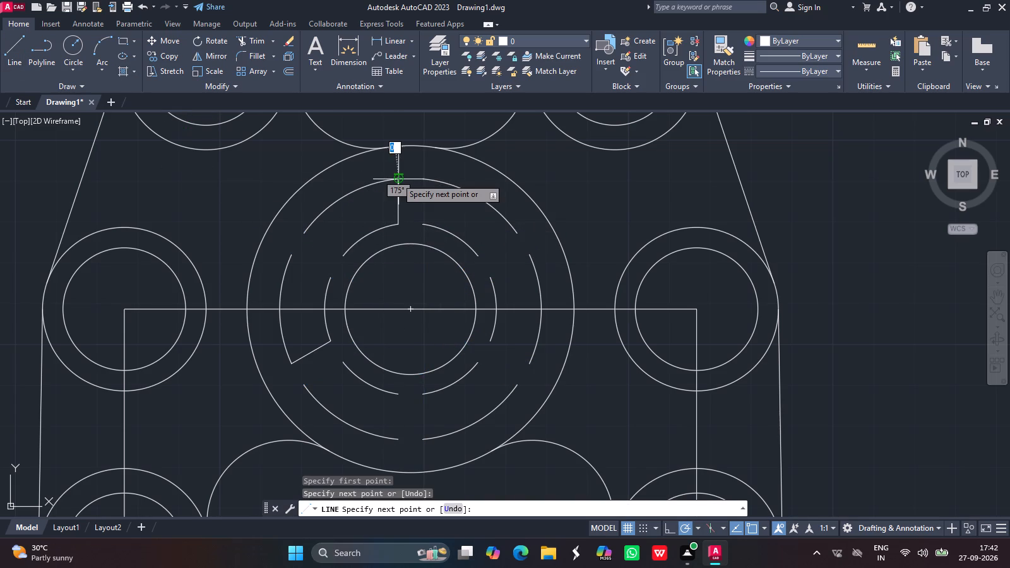
pyautogui.press('Return')
pyautogui.click(19, 49)
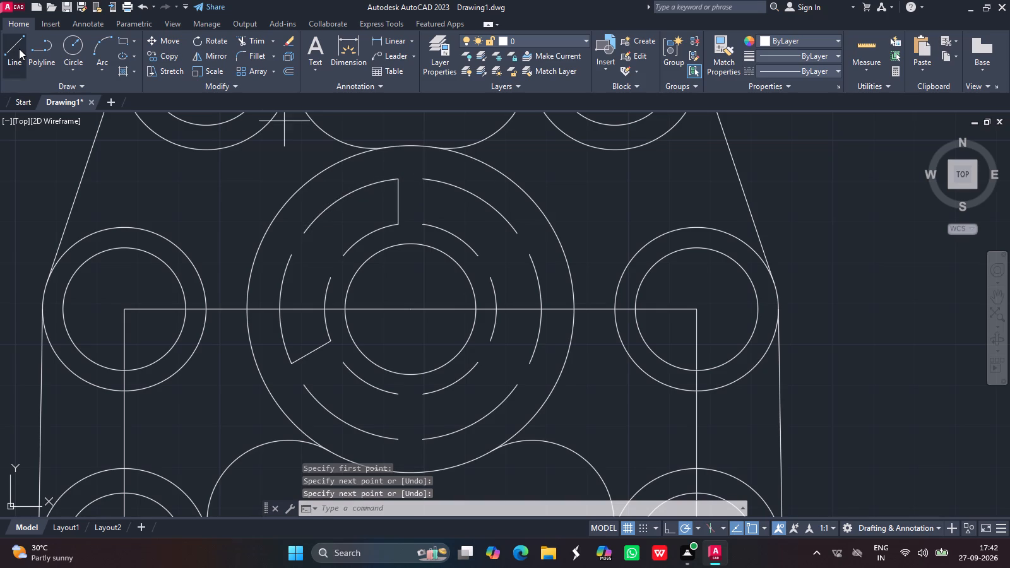
pyautogui.moveTo(341, 256); pyautogui.dragTo(326, 251)
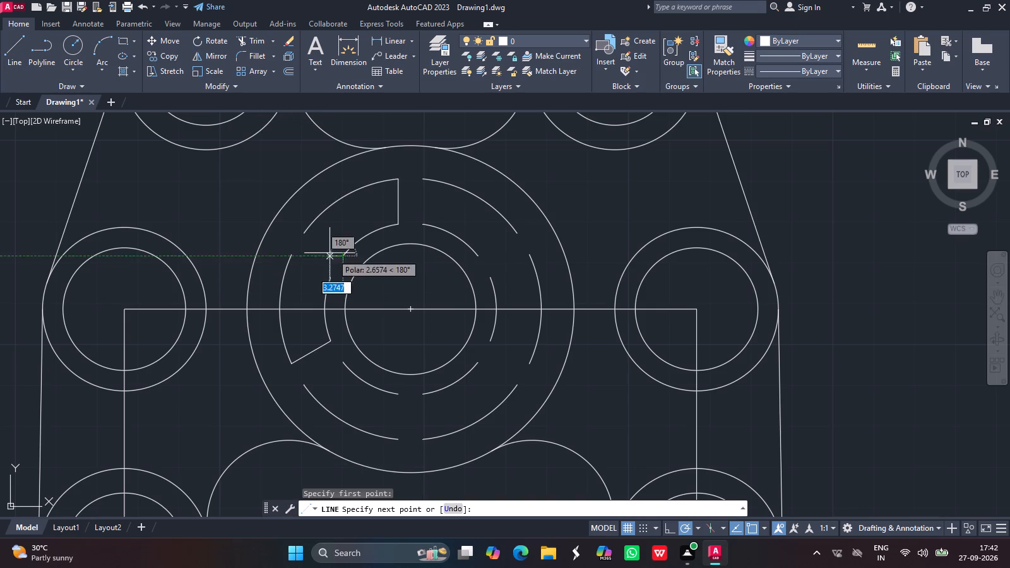
pyautogui.moveTo(326, 251); pyautogui.dragTo(304, 235)
pyautogui.click(304, 235)
pyautogui.press('Return')
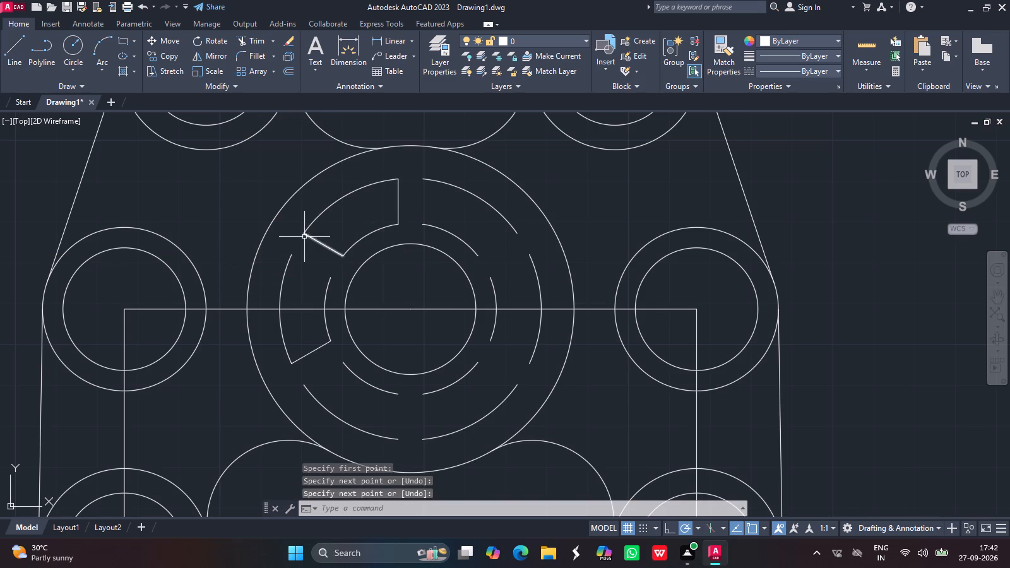
# Draw a line joining the upper ends of the west pocket's inner and outer arcs.
pyautogui.click(6, 40)
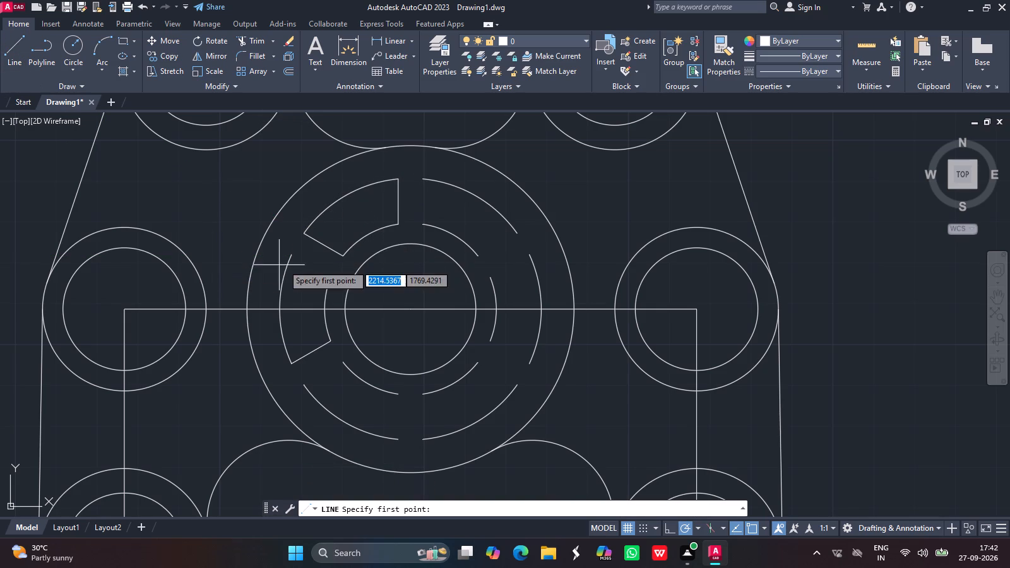
pyautogui.moveTo(330, 275); pyautogui.dragTo(288, 256)
pyautogui.click(288, 256)
pyautogui.press('Return')
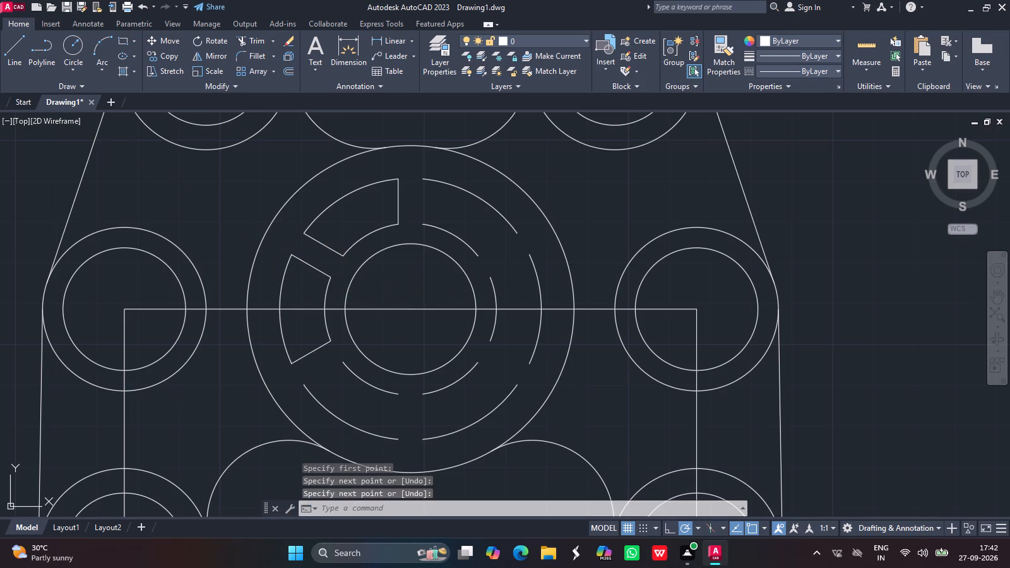
# Close the north-east pocket with a vertical line about 11 units long and a line along the 30° spoke, joining its arc ends.
pyautogui.click(16, 56)
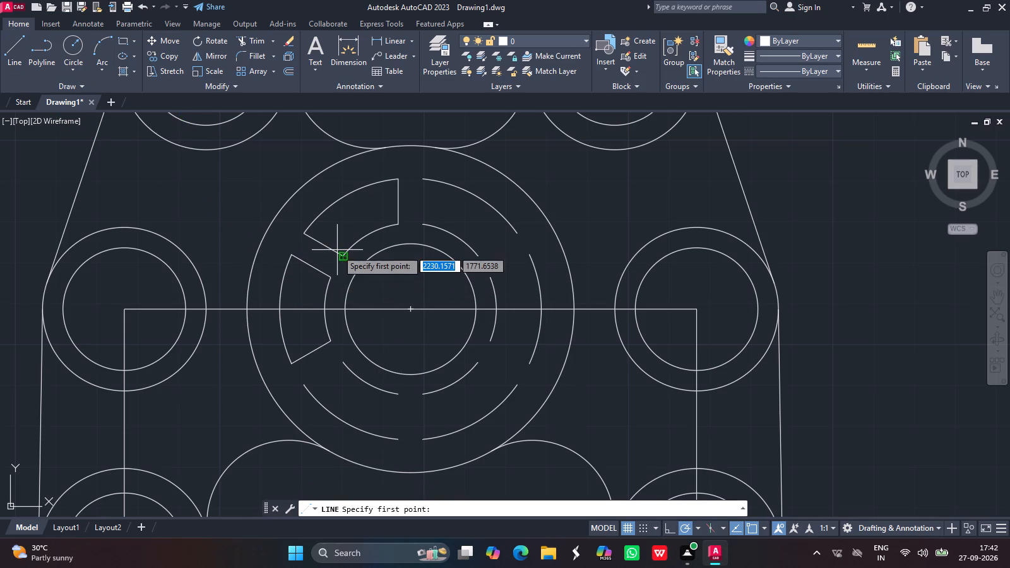
pyautogui.moveTo(421, 227); pyautogui.dragTo(426, 176)
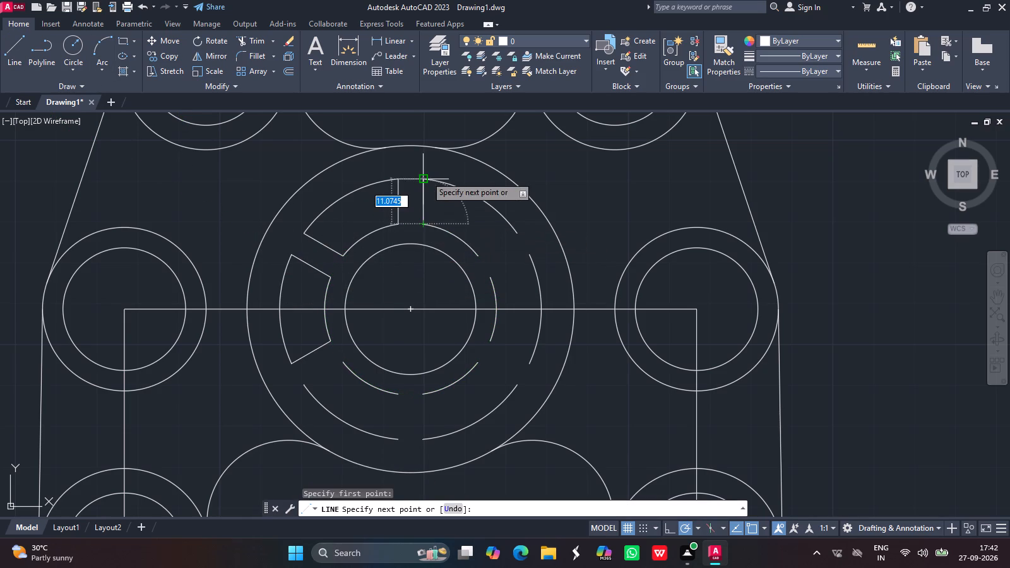
pyautogui.moveTo(426, 176); pyautogui.dragTo(426, 175)
pyautogui.click(426, 175)
pyautogui.press('Return')
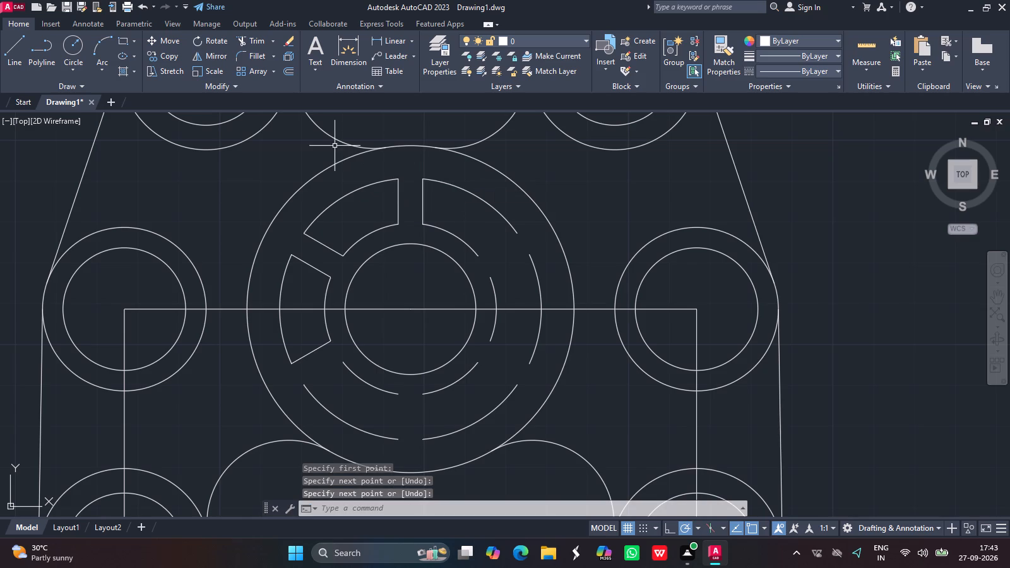
pyautogui.click(15, 46)
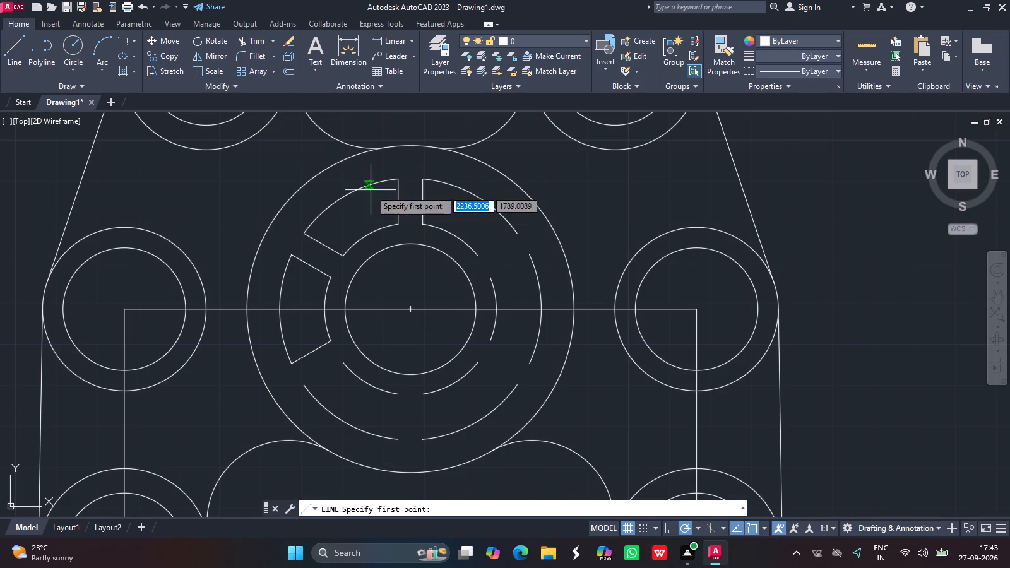
pyautogui.moveTo(480, 258); pyautogui.dragTo(518, 237)
pyautogui.click(518, 237)
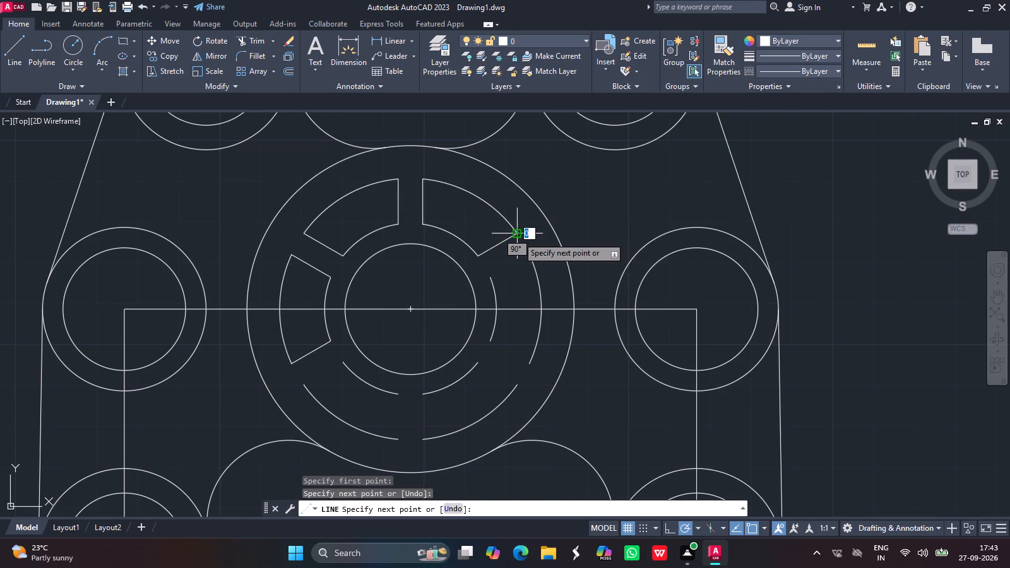
pyautogui.press('Return')
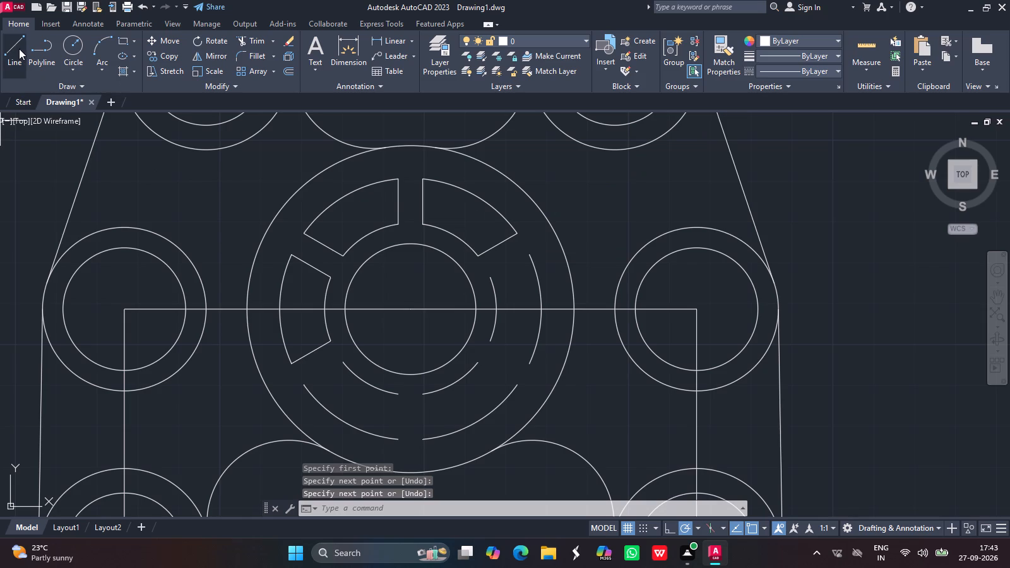
# Close the south-west pocket with a line along the 210° spoke and a vertical line, joining its outer and inner arc ends.
pyautogui.click(16, 49)
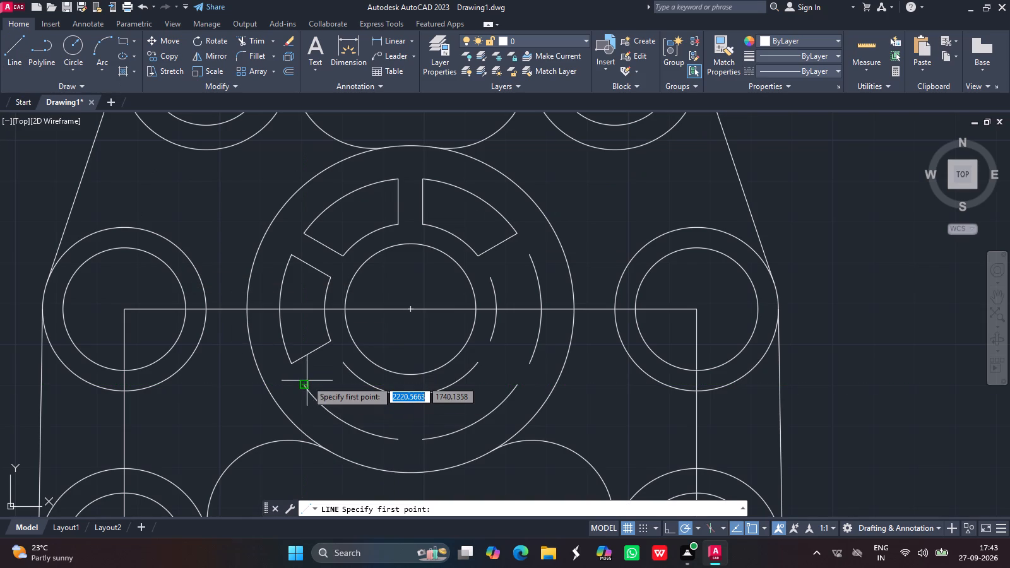
pyautogui.moveTo(304, 384); pyautogui.dragTo(342, 364)
pyautogui.click(342, 364)
pyautogui.press('Return')
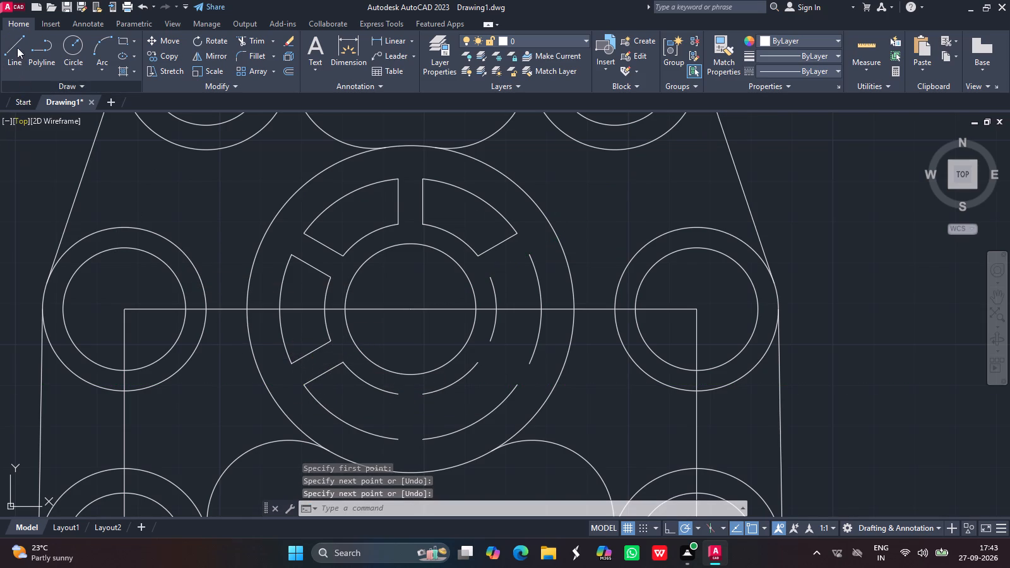
pyautogui.click(9, 52)
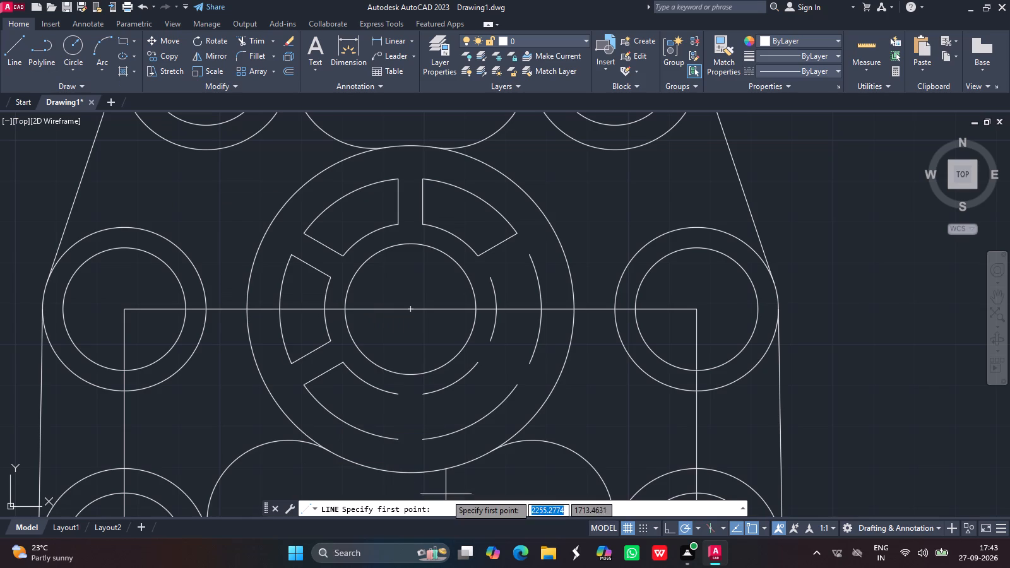
pyautogui.moveTo(398, 440); pyautogui.dragTo(398, 399)
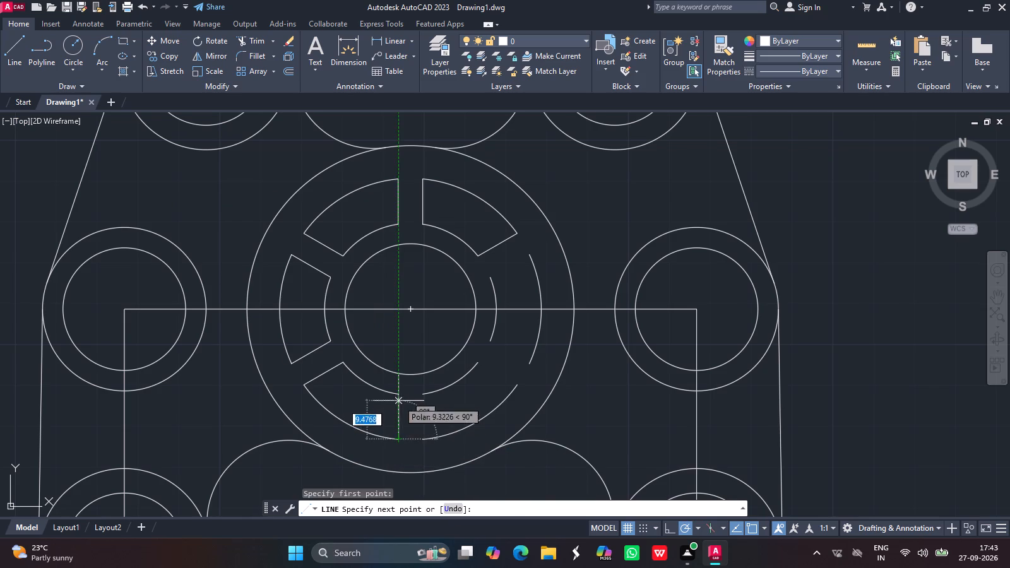
pyautogui.moveTo(398, 399); pyautogui.dragTo(397, 397)
pyautogui.click(397, 397)
pyautogui.press('Return')
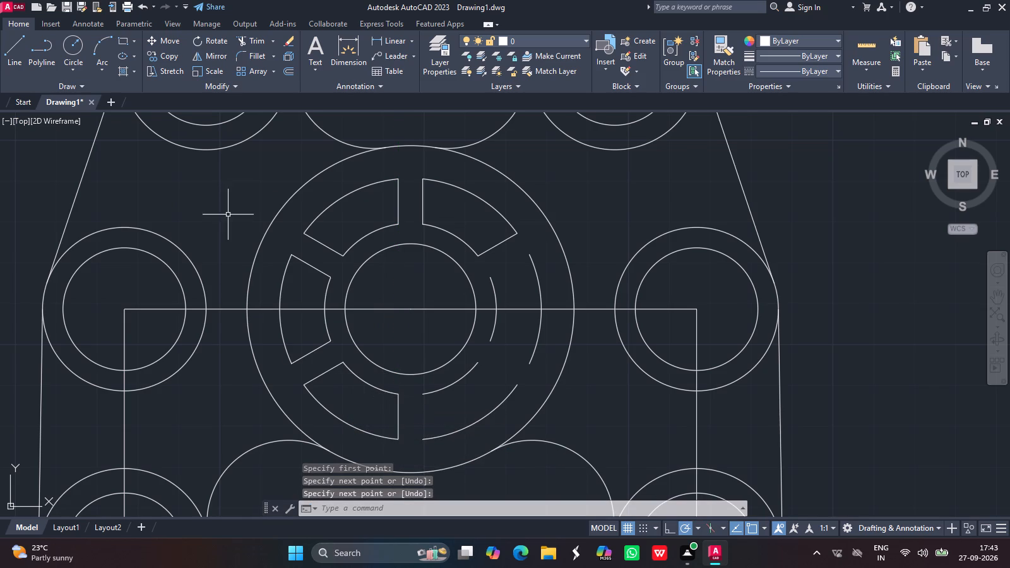
# Close the south-east pocket with a vertical line about 11 units long and a line along the 330° spoke, joining its arc ends.
pyautogui.click(10, 48)
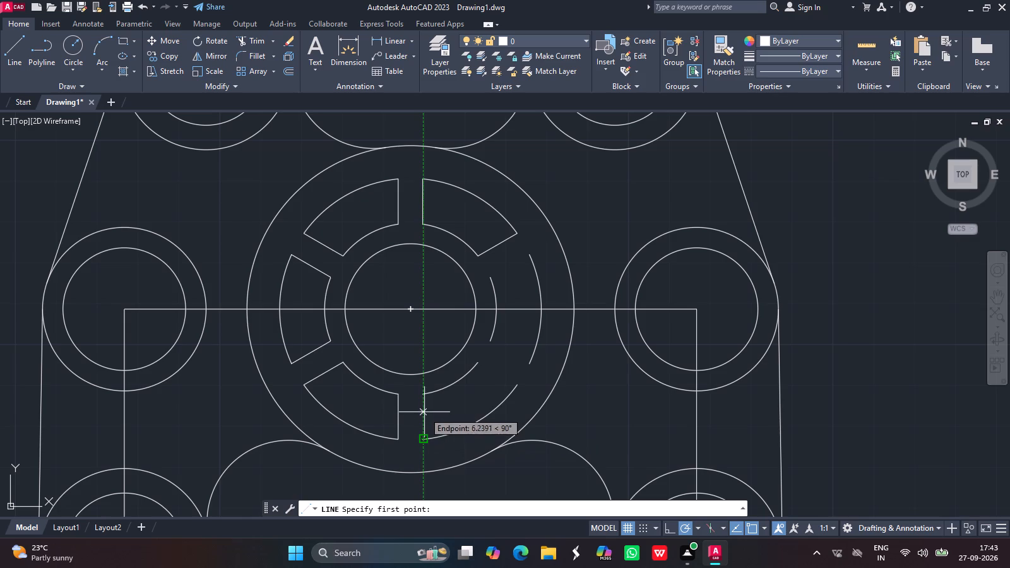
pyautogui.moveTo(423, 395); pyautogui.dragTo(424, 438)
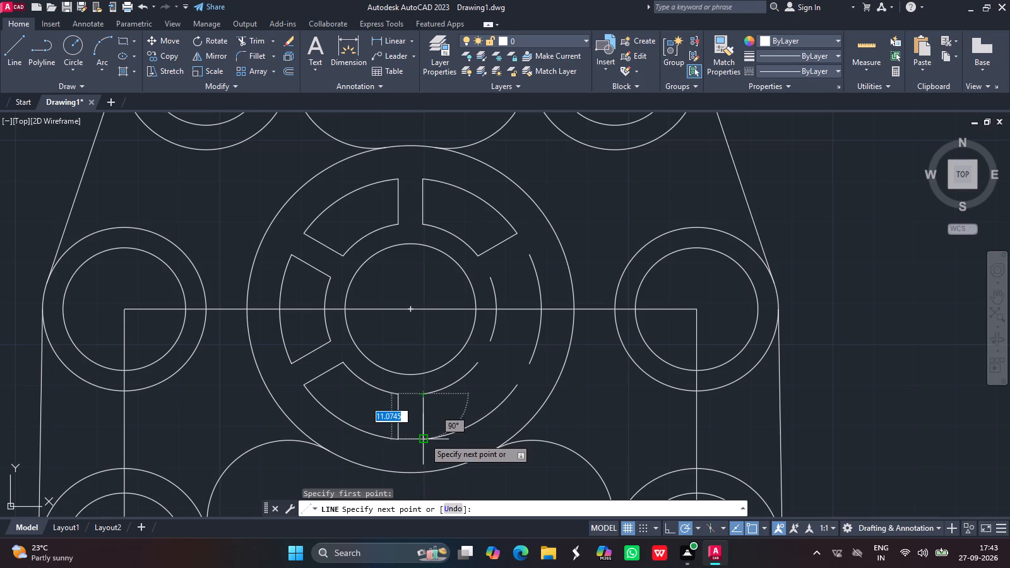
pyautogui.moveTo(424, 438); pyautogui.dragTo(424, 439)
pyautogui.click(424, 439)
pyautogui.press('Return')
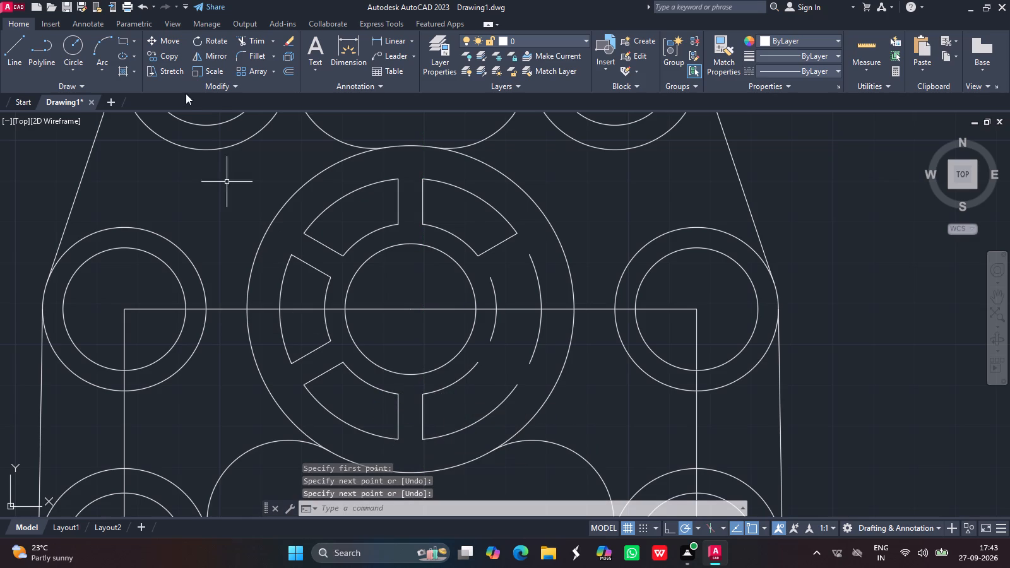
pyautogui.click(22, 41)
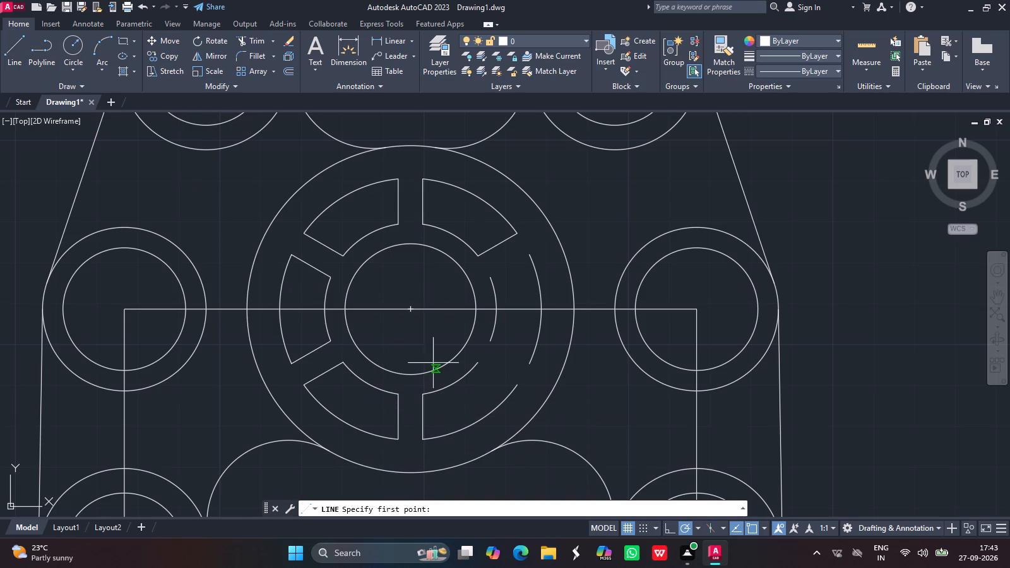
pyautogui.moveTo(519, 384); pyautogui.dragTo(489, 364)
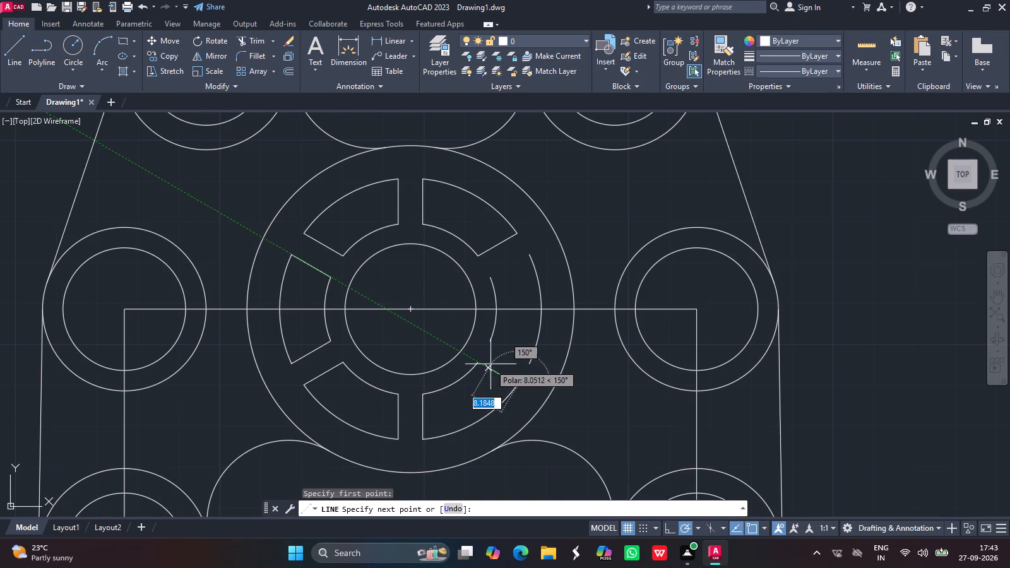
pyautogui.moveTo(489, 364); pyautogui.dragTo(476, 363)
pyautogui.click(476, 363)
pyautogui.press('Return')
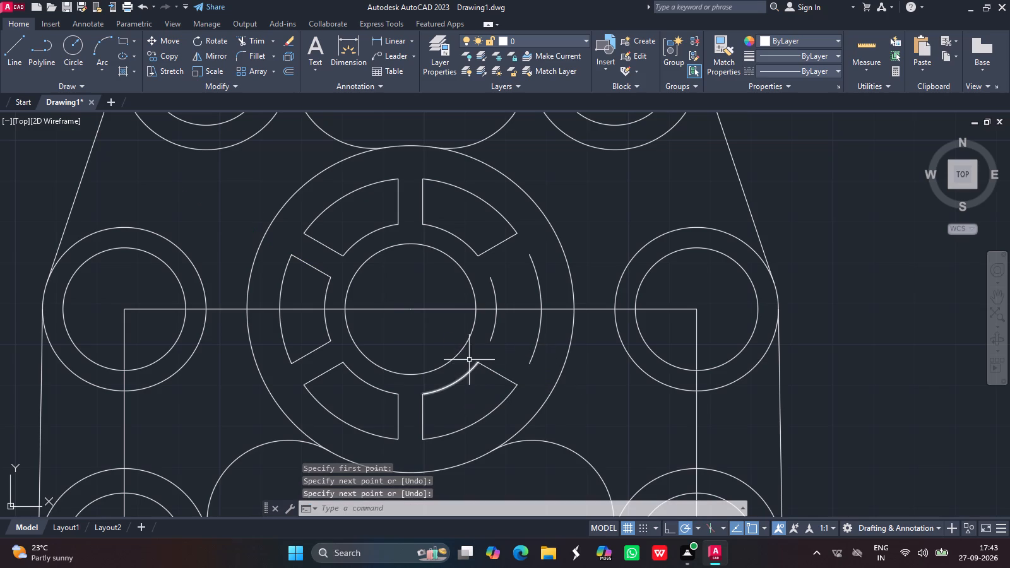
# Close the east pocket with two lines joining the lower ends and the upper ends of its inner and outer arcs.
pyautogui.click(15, 43)
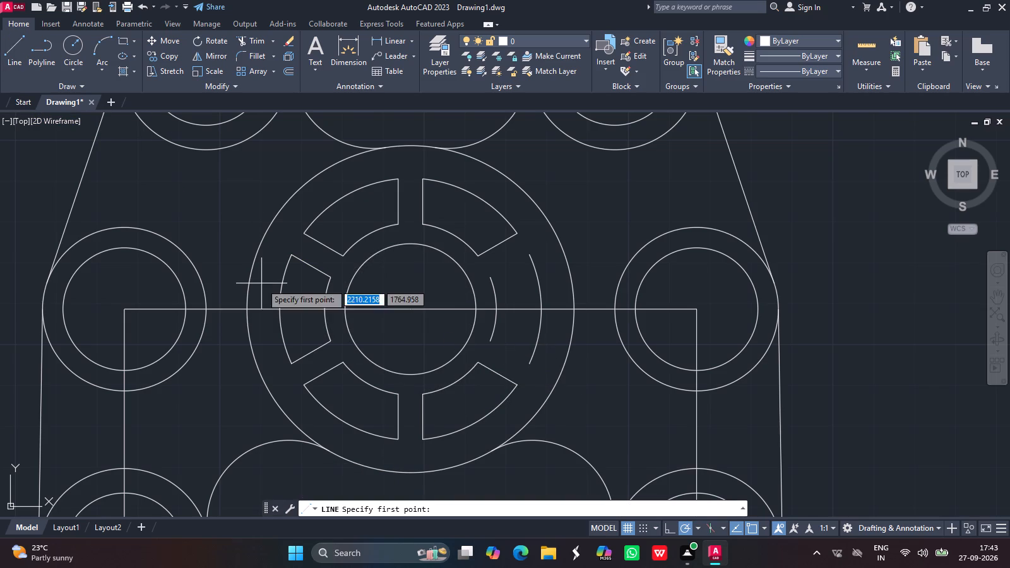
pyautogui.moveTo(527, 363); pyautogui.dragTo(502, 346)
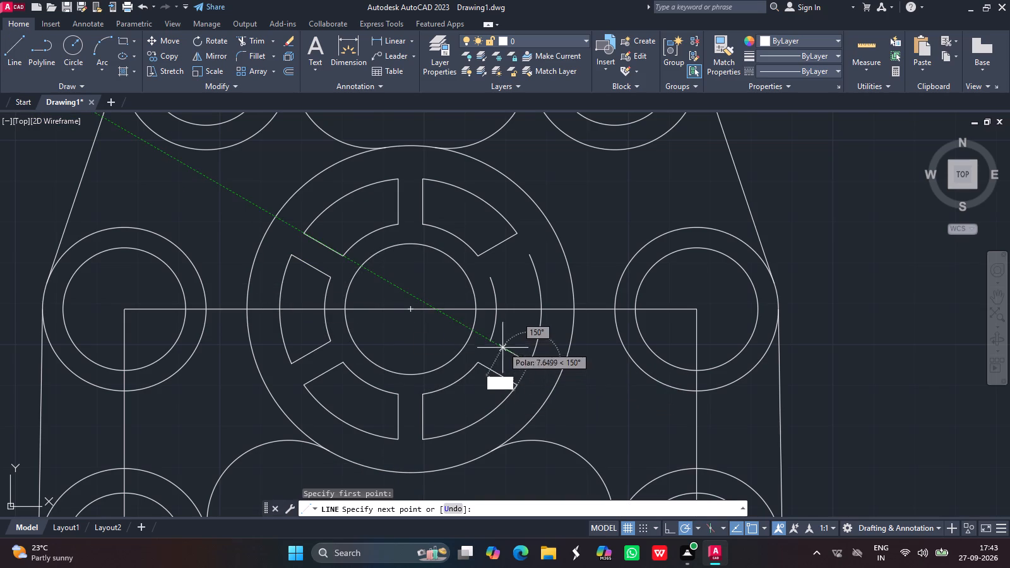
pyautogui.moveTo(502, 346); pyautogui.dragTo(491, 340)
pyautogui.click(491, 340)
pyautogui.press('Return')
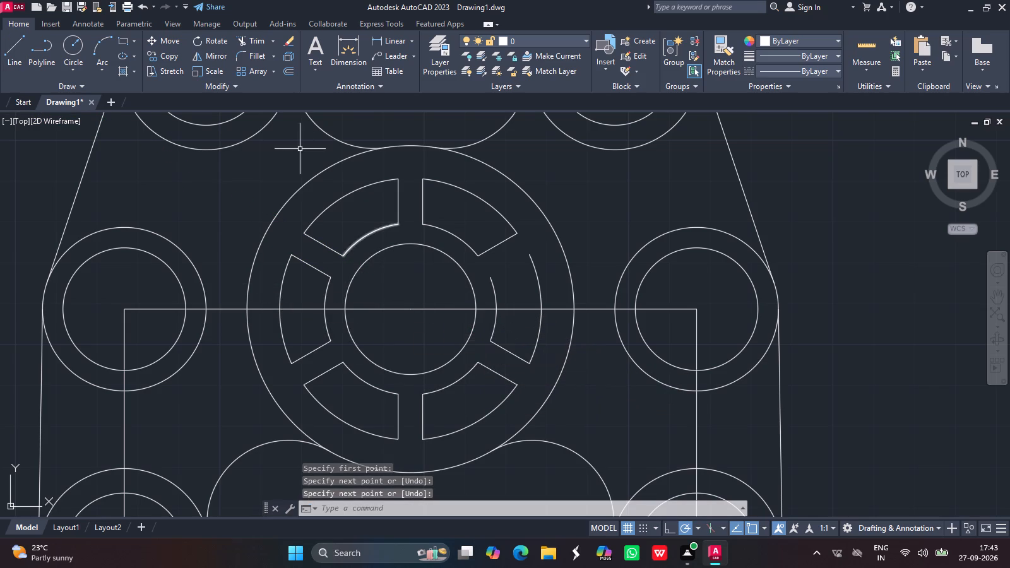
pyautogui.click(14, 41)
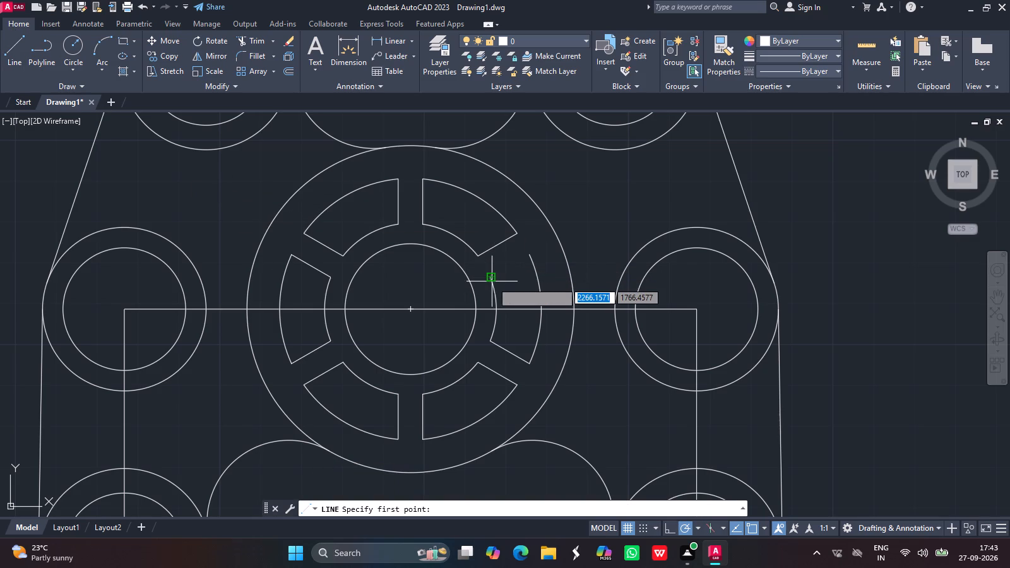
pyautogui.moveTo(489, 278); pyautogui.dragTo(529, 260)
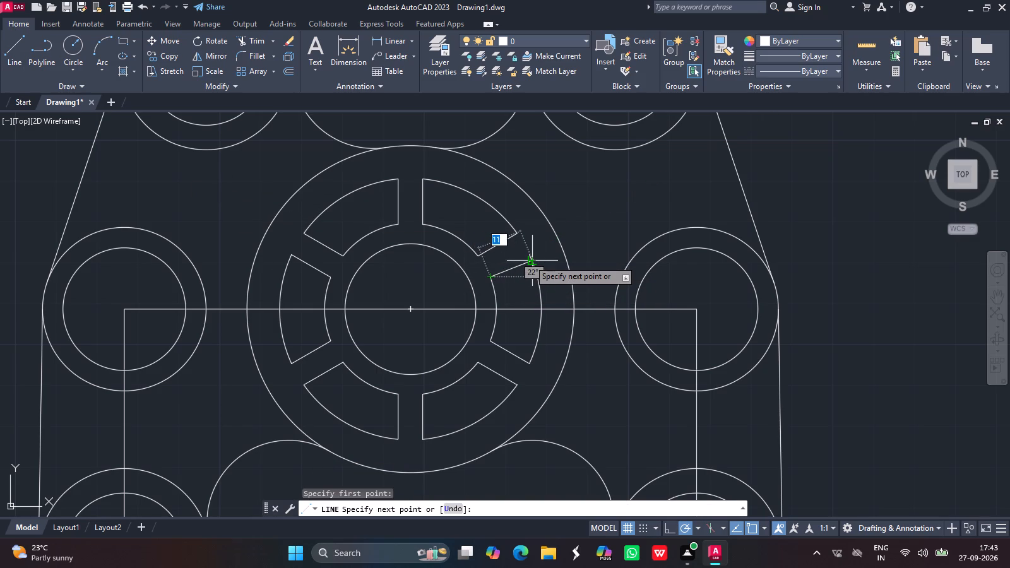
pyautogui.moveTo(529, 260); pyautogui.dragTo(526, 255)
pyautogui.click(526, 255)
pyautogui.press('Return')
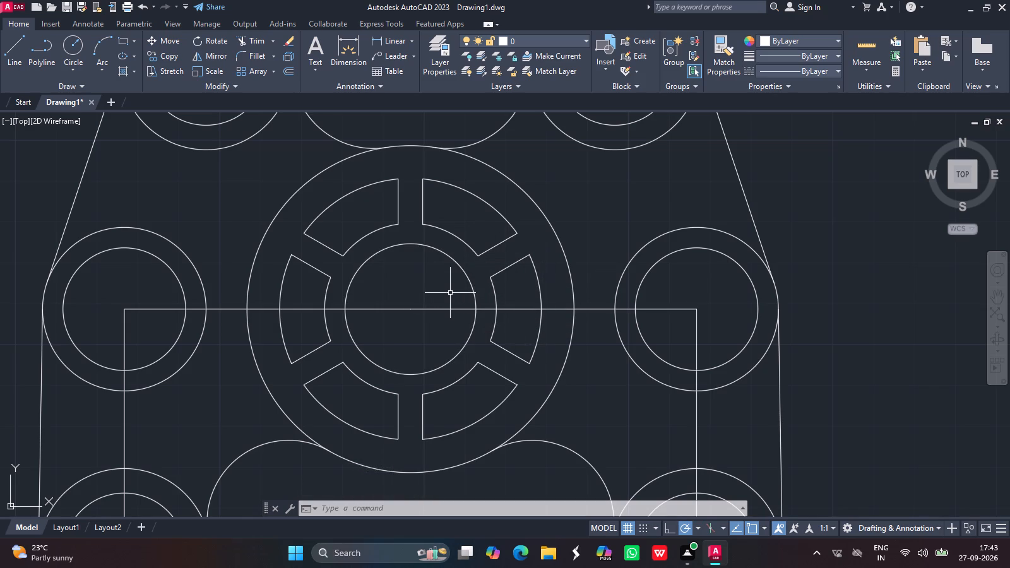
# Add a vertical linear dimension between the upper-left and middle-left circle centres, placed outside the part's west edge.
pyautogui.keyDown('ctrl'); pyautogui.scroll(-1, 449, 293); pyautogui.keyUp('ctrl')
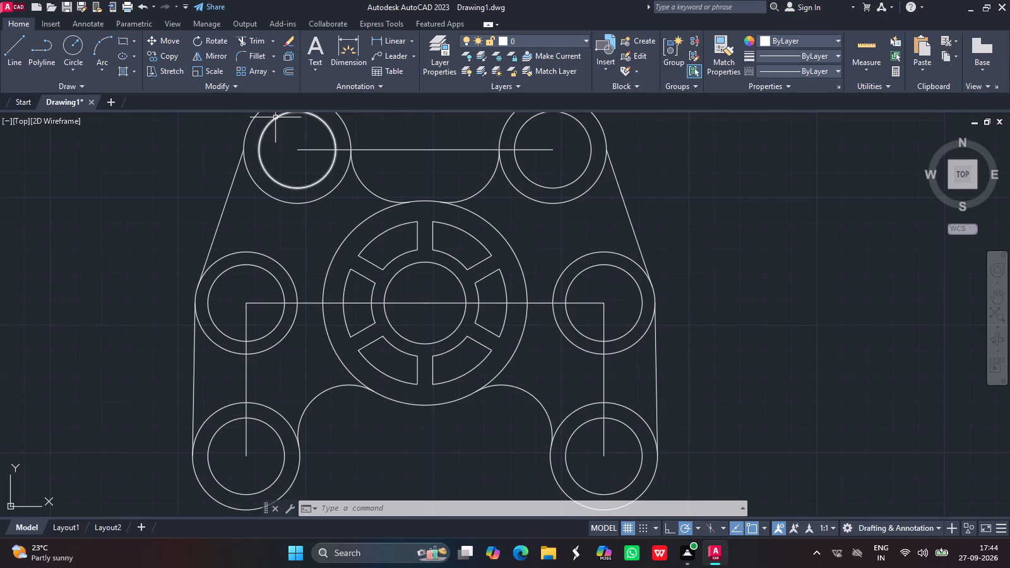
pyautogui.click(387, 38)
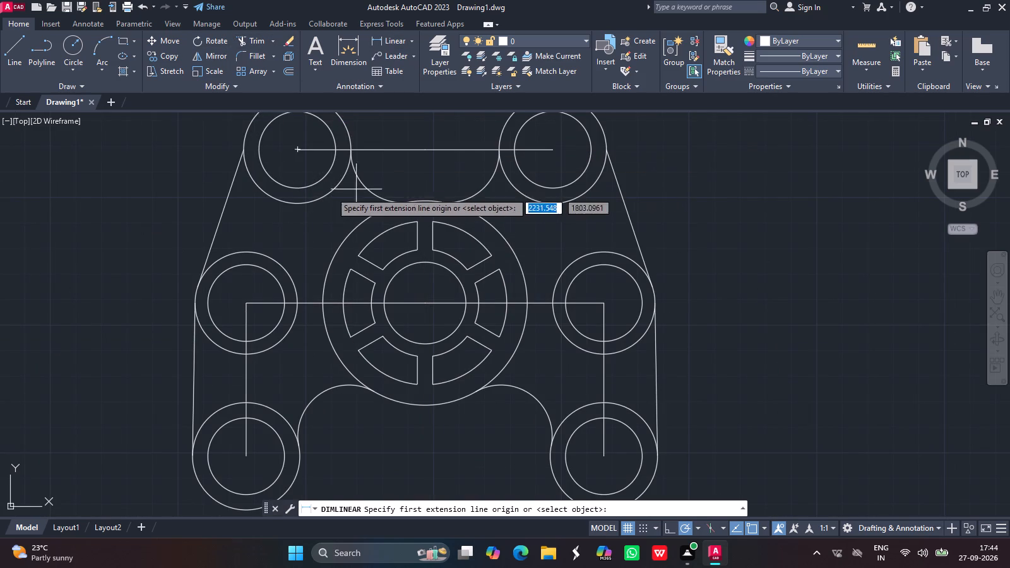
pyautogui.moveTo(294, 151); pyautogui.dragTo(228, 341)
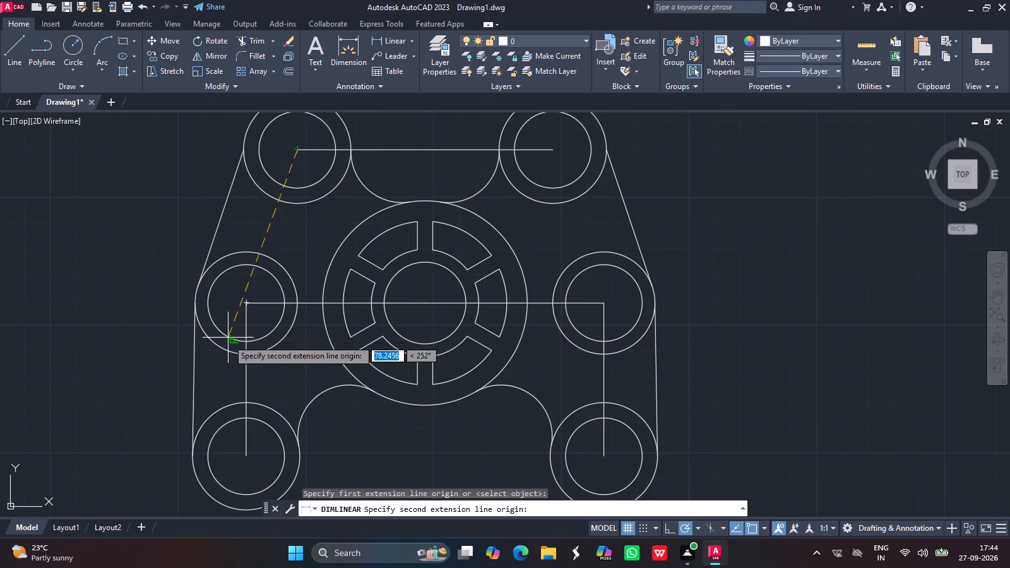
pyautogui.moveTo(228, 341); pyautogui.dragTo(246, 302)
pyautogui.moveTo(246, 302); pyautogui.dragTo(171, 287)
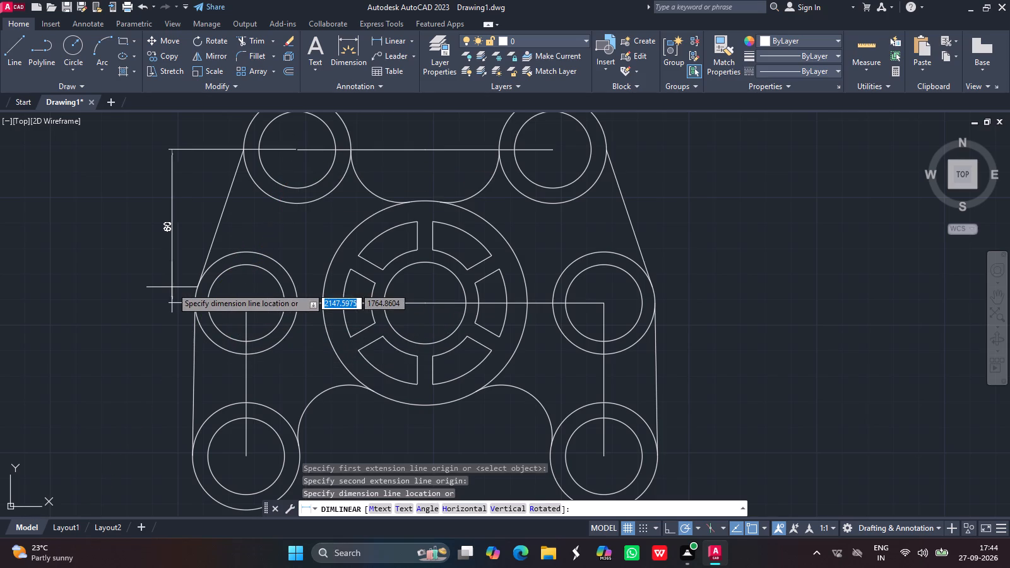
pyautogui.moveTo(171, 287); pyautogui.dragTo(169, 287)
pyautogui.click(169, 287)
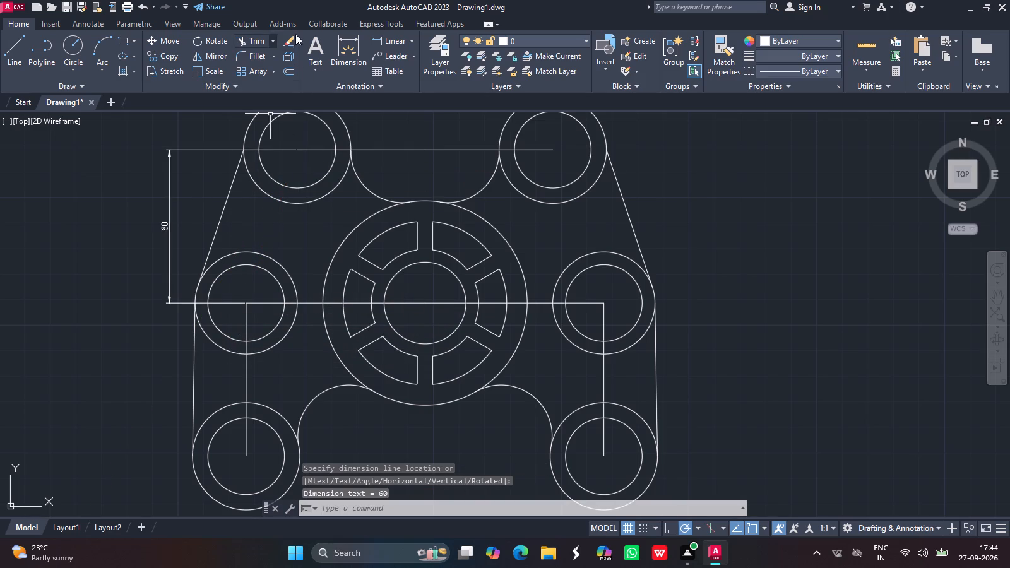
# Add a vertical linear dimension between the middle-left and lower-left circle centres, in line below the first vertical dimension.
pyautogui.click(381, 37)
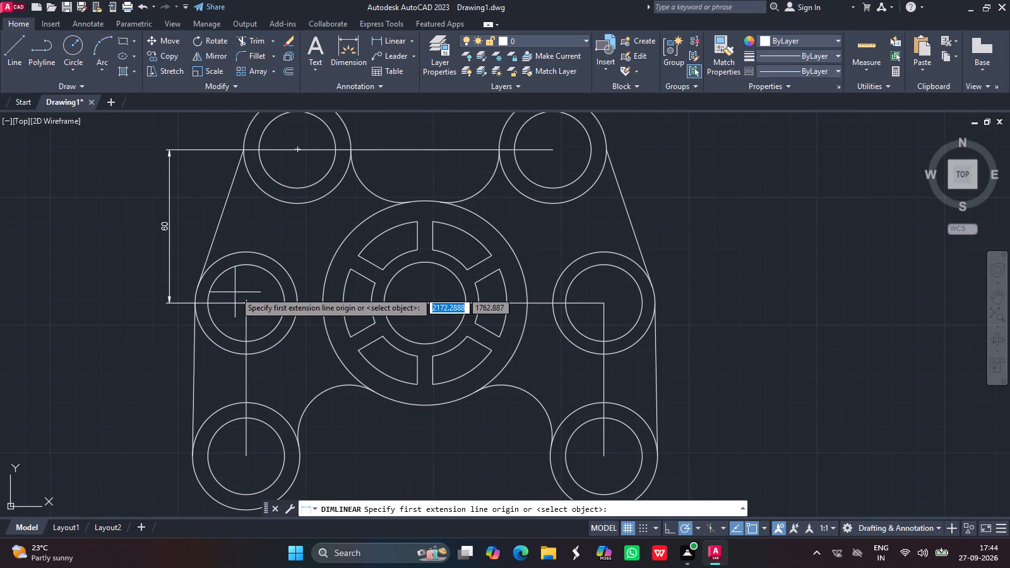
pyautogui.moveTo(247, 301); pyautogui.dragTo(247, 440)
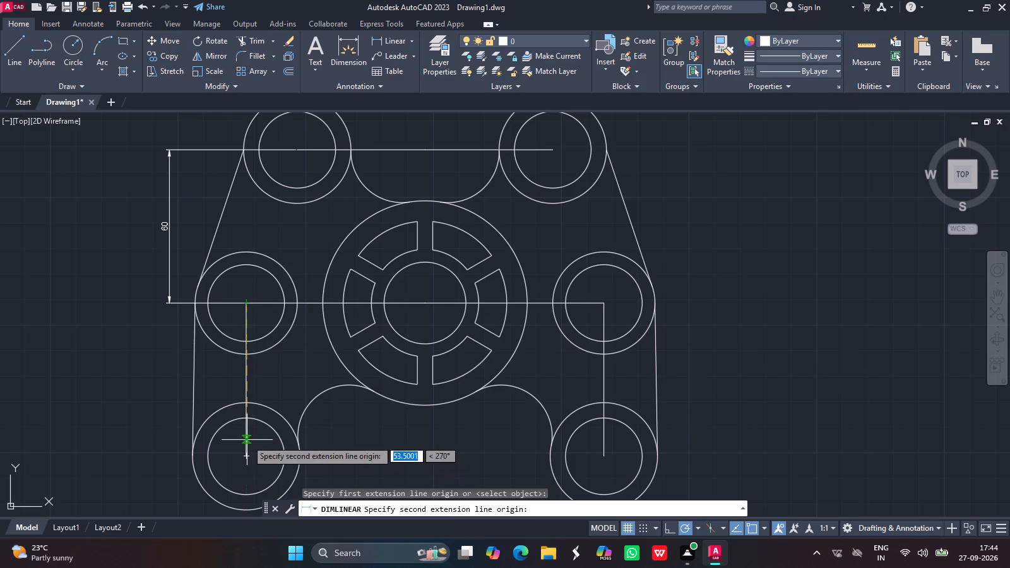
pyautogui.moveTo(247, 440); pyautogui.dragTo(248, 456)
pyautogui.moveTo(248, 456); pyautogui.dragTo(242, 456)
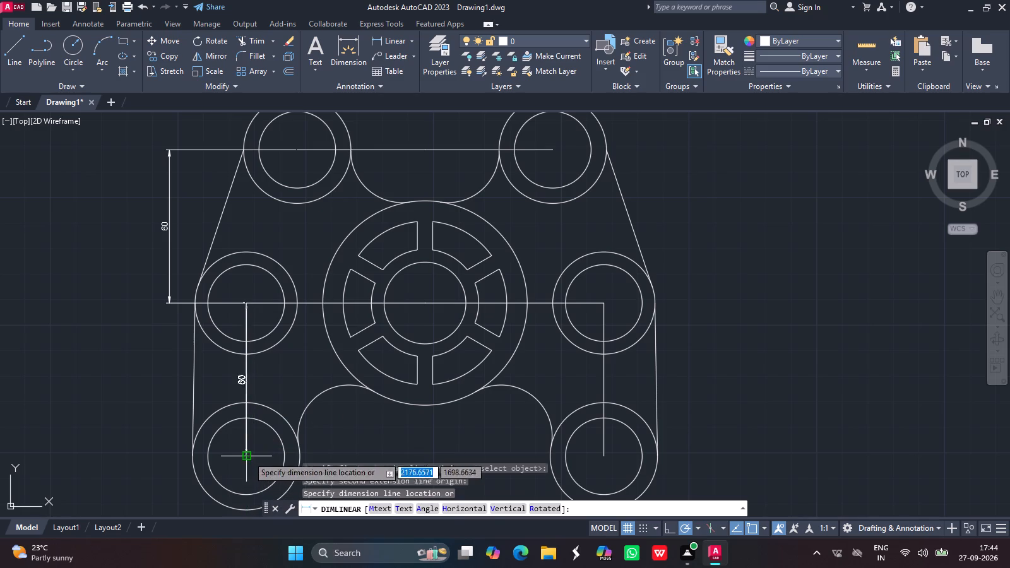
pyautogui.moveTo(242, 456); pyautogui.dragTo(168, 440)
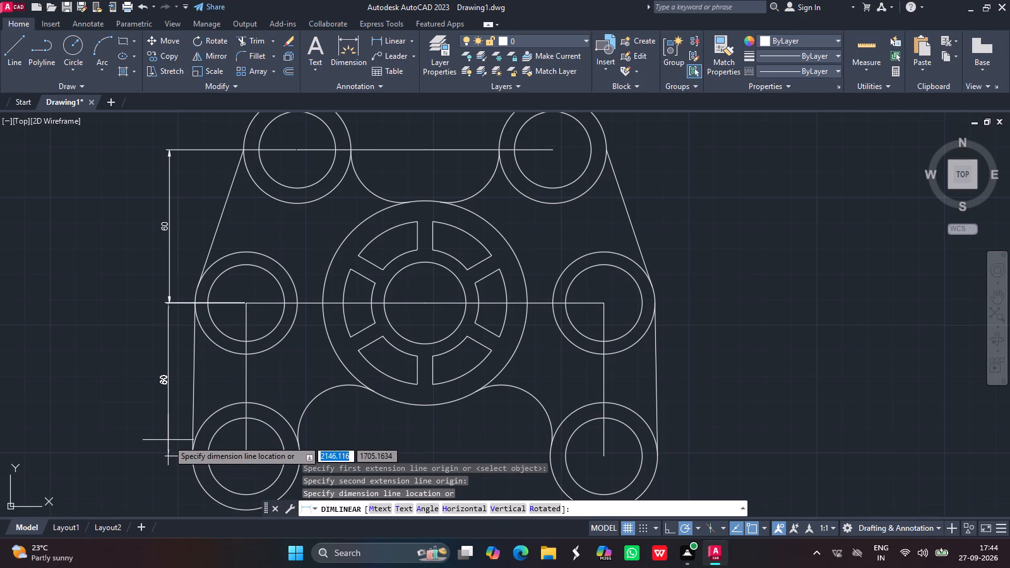
pyautogui.click(168, 440)
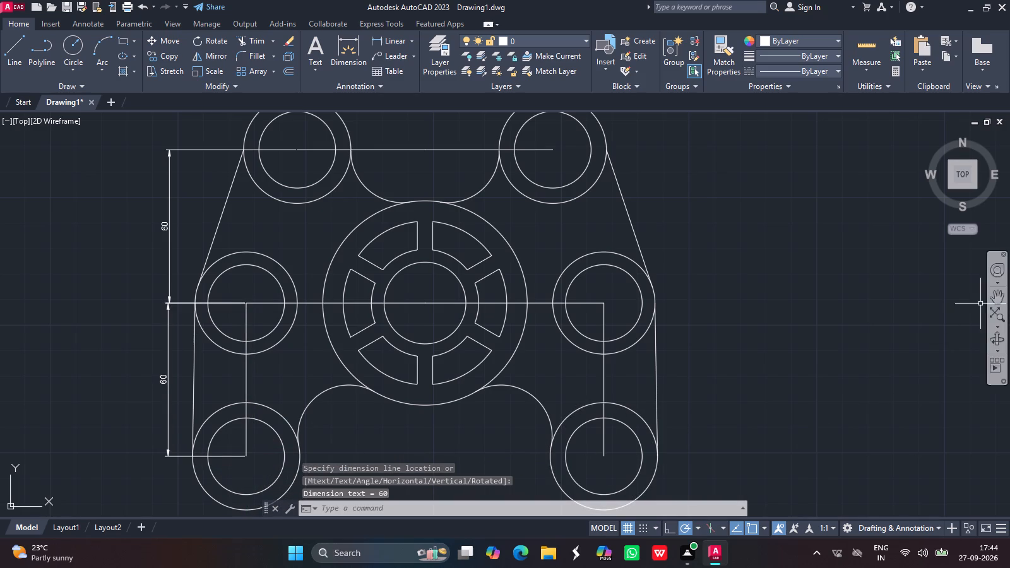
# Add a horizontal linear dimension from the middle-left circle centre to the central hub's centre, placed above the upper circles.
pyautogui.click(996, 302)
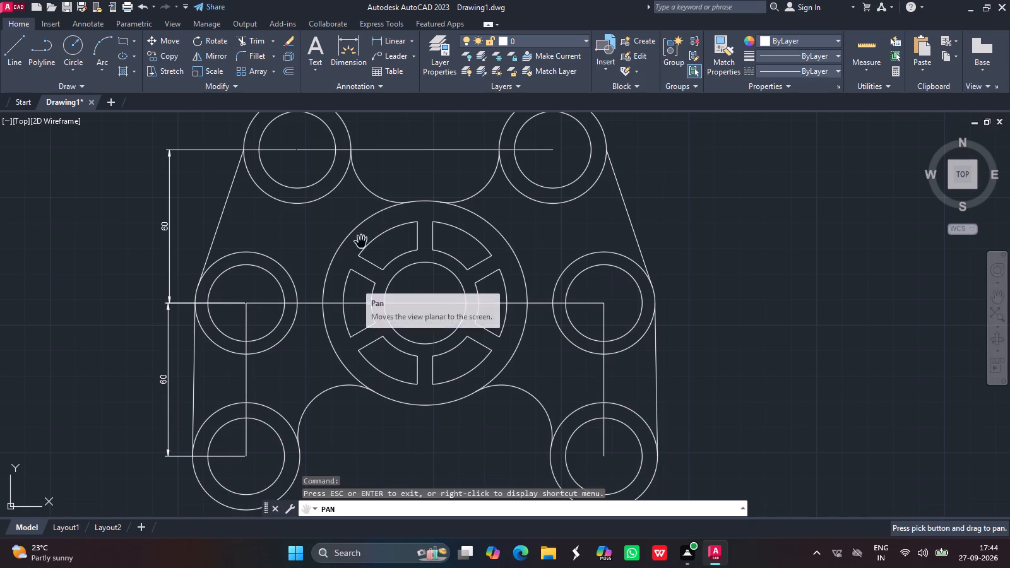
pyautogui.moveTo(361, 242); pyautogui.dragTo(298, 295)
pyautogui.press('Escape')
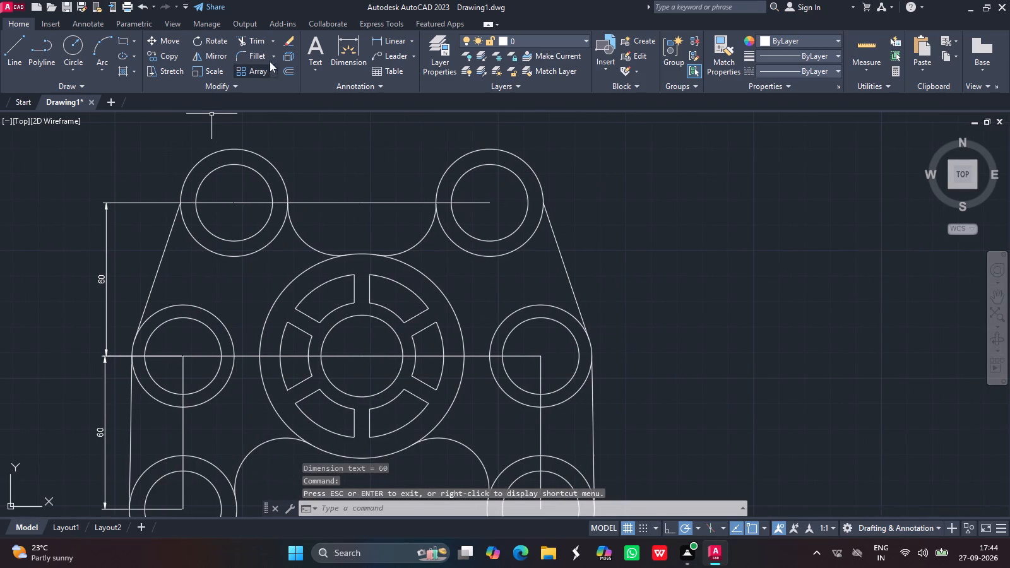
pyautogui.click(384, 39)
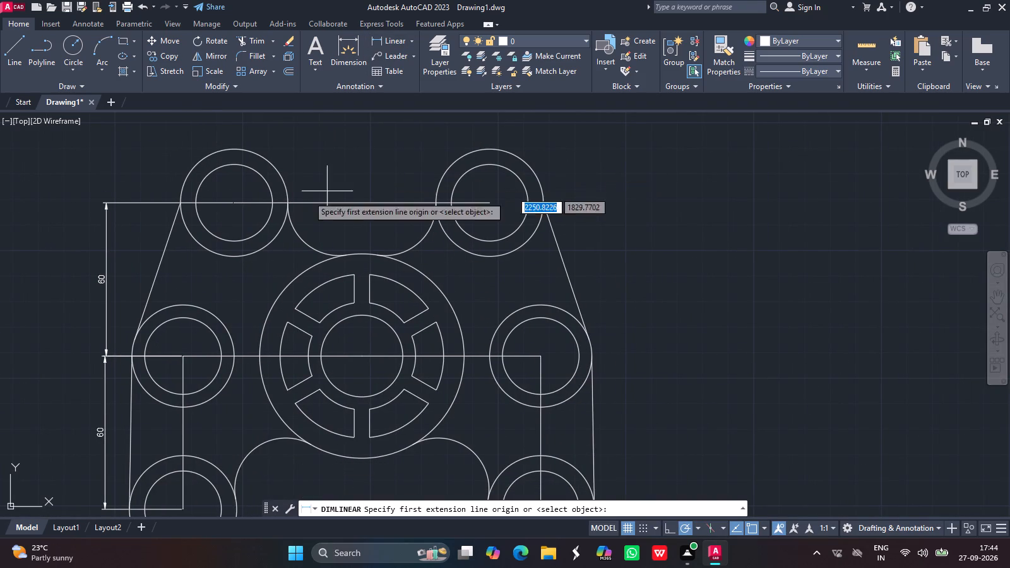
pyautogui.click(185, 355)
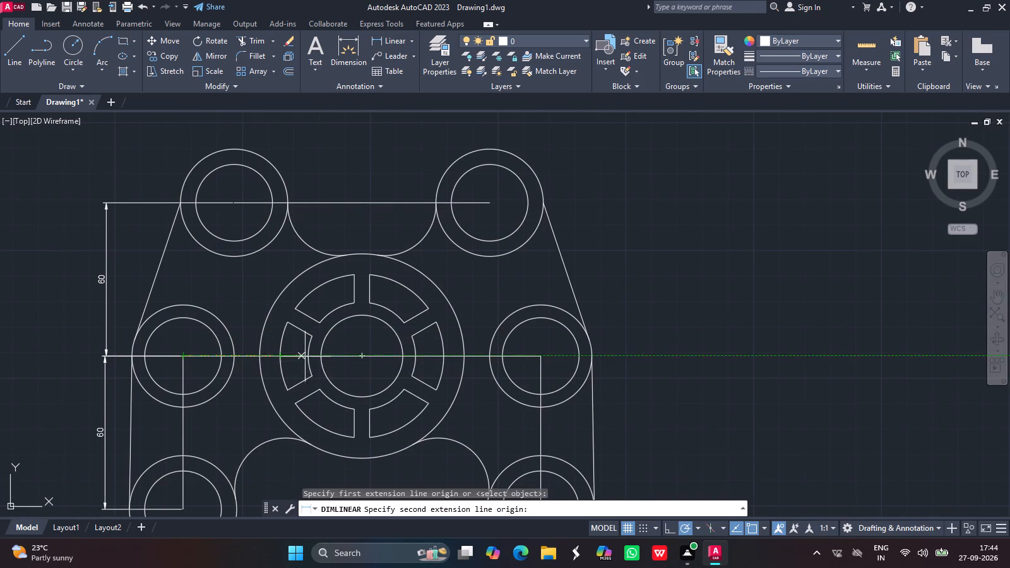
pyautogui.moveTo(365, 353); pyautogui.dragTo(324, 178)
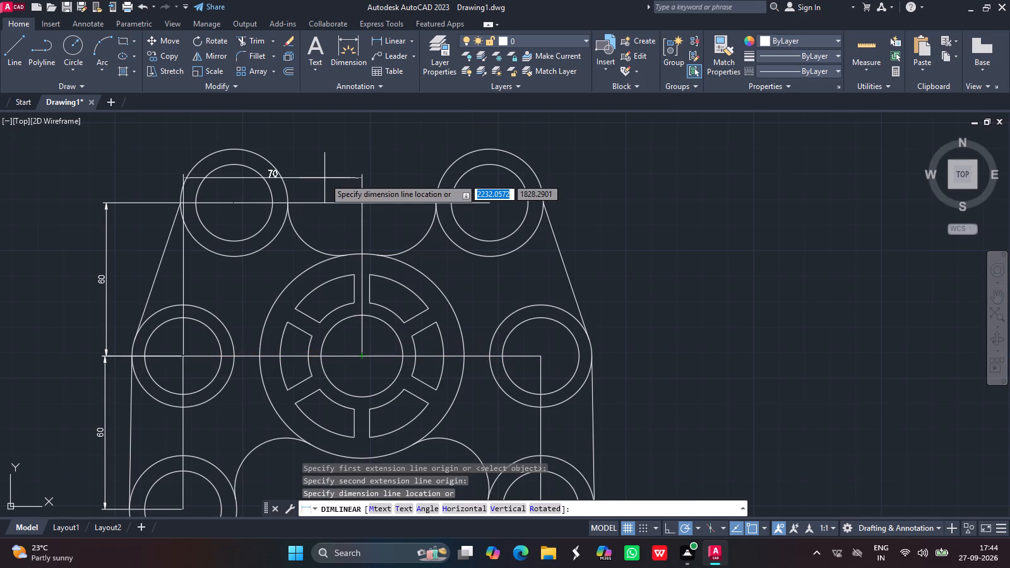
pyautogui.click(305, 134)
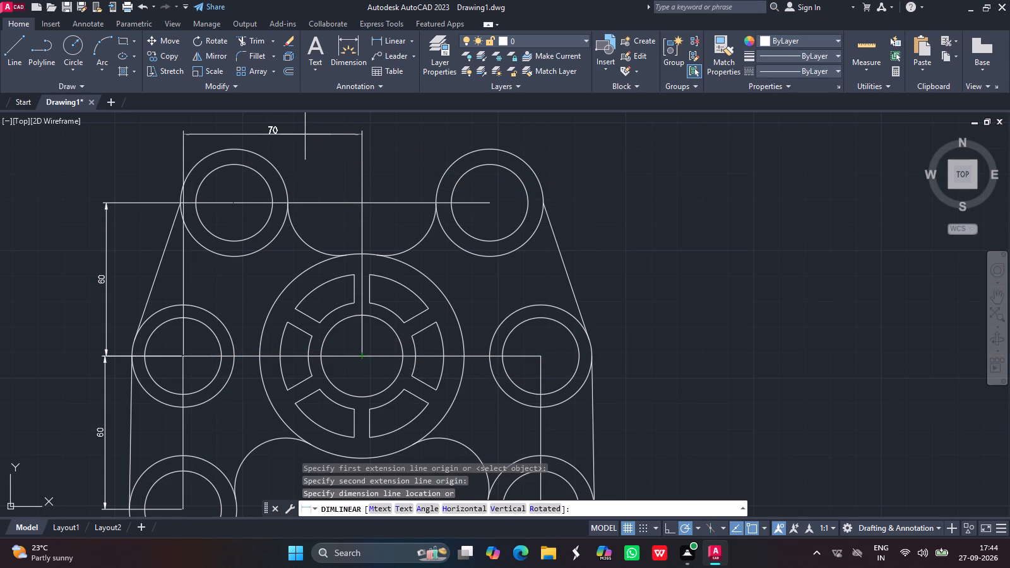
# Add a horizontal linear dimension from the hub's centre to the middle-right circle centre, in line with the previous horizontal one.
pyautogui.click(389, 40)
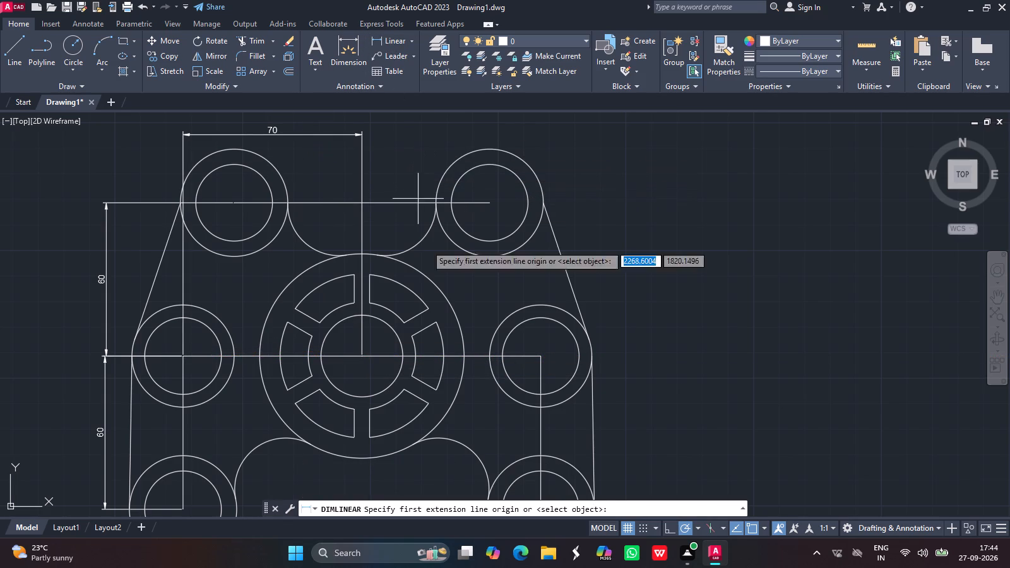
pyautogui.moveTo(360, 352); pyautogui.dragTo(494, 381)
pyautogui.click(541, 360)
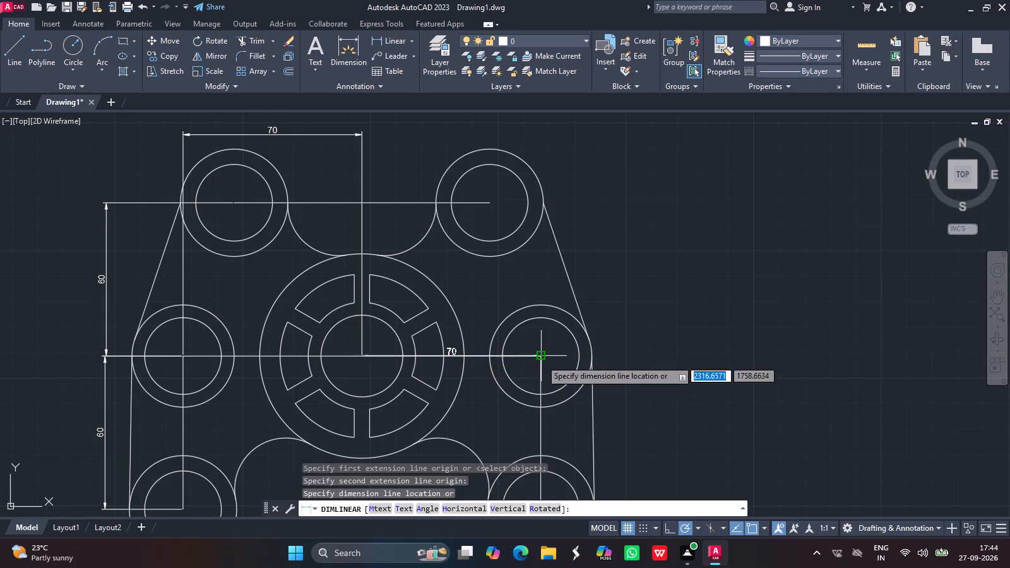
pyautogui.click(504, 134)
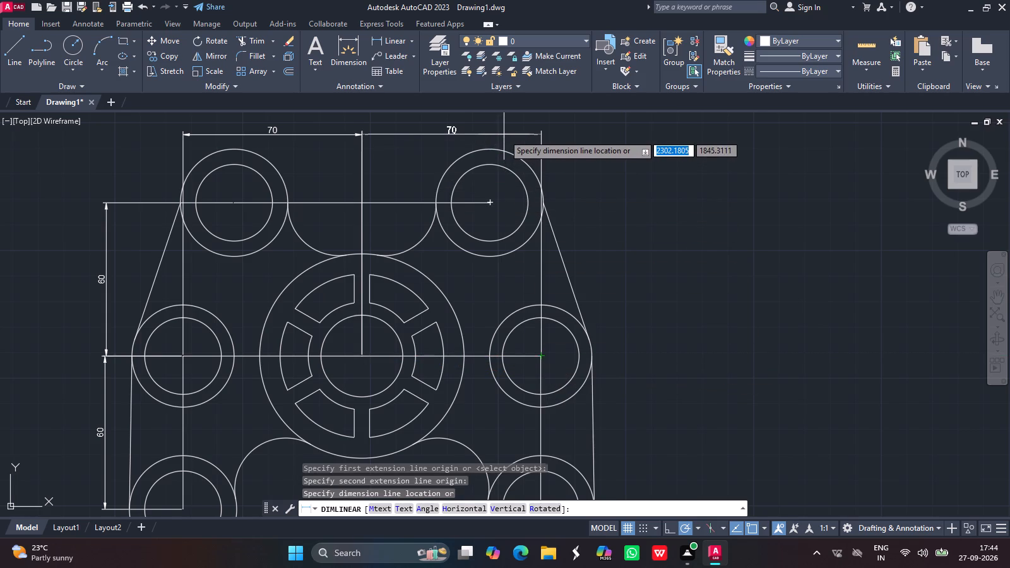
# Add a horizontal linear dimension from the upper-left circle centre to the hub's centre, placed just below the upper dimension row.
pyautogui.click(393, 42)
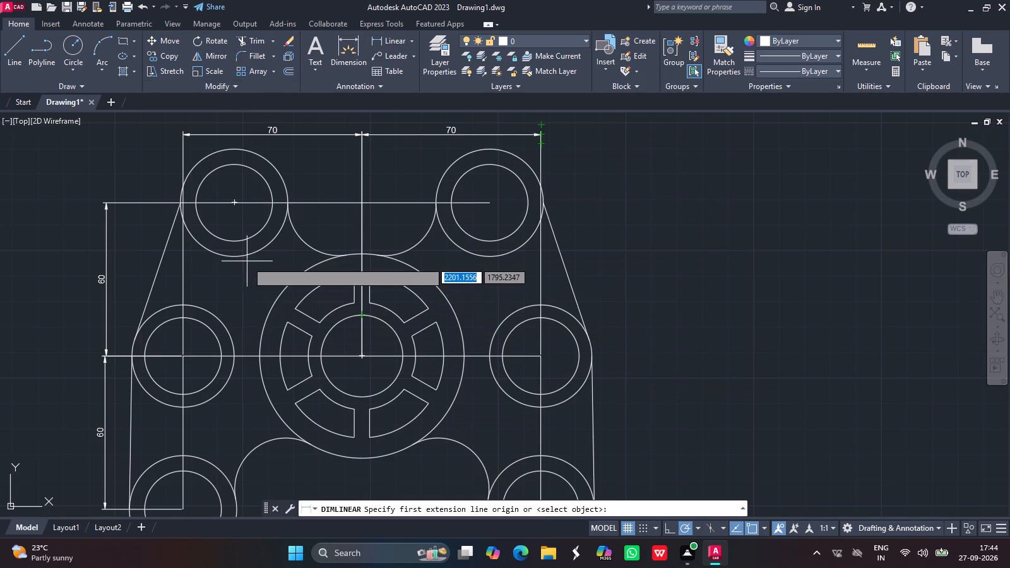
pyautogui.click(235, 203)
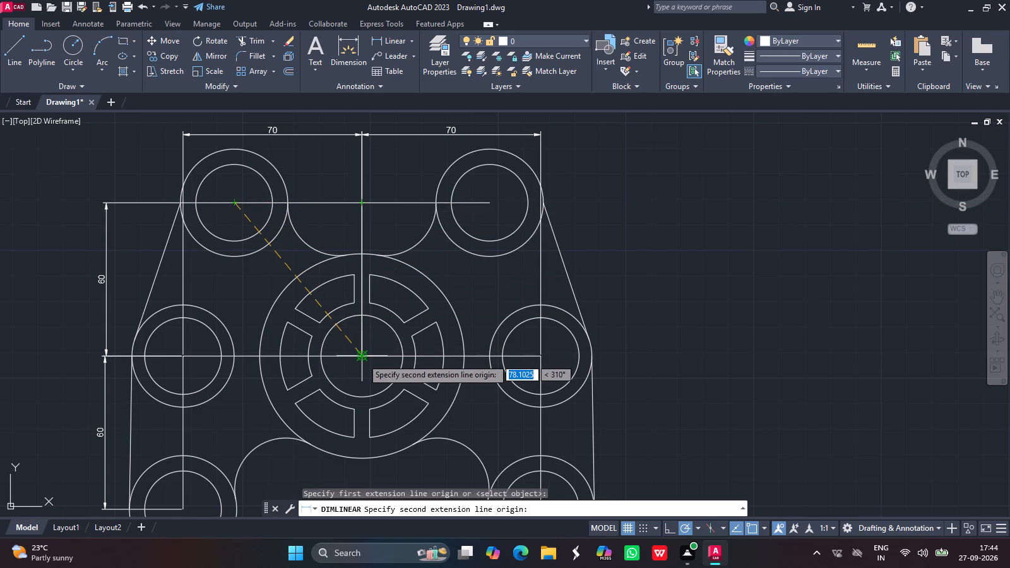
pyautogui.moveTo(362, 358); pyautogui.dragTo(322, 141)
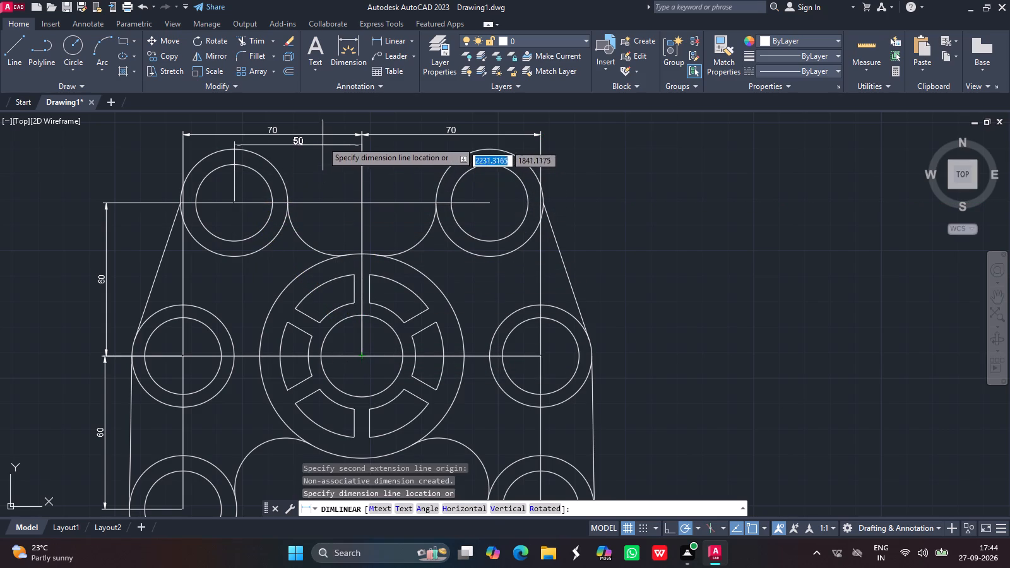
pyautogui.moveTo(322, 141); pyautogui.dragTo(331, 144)
pyautogui.click(331, 144)
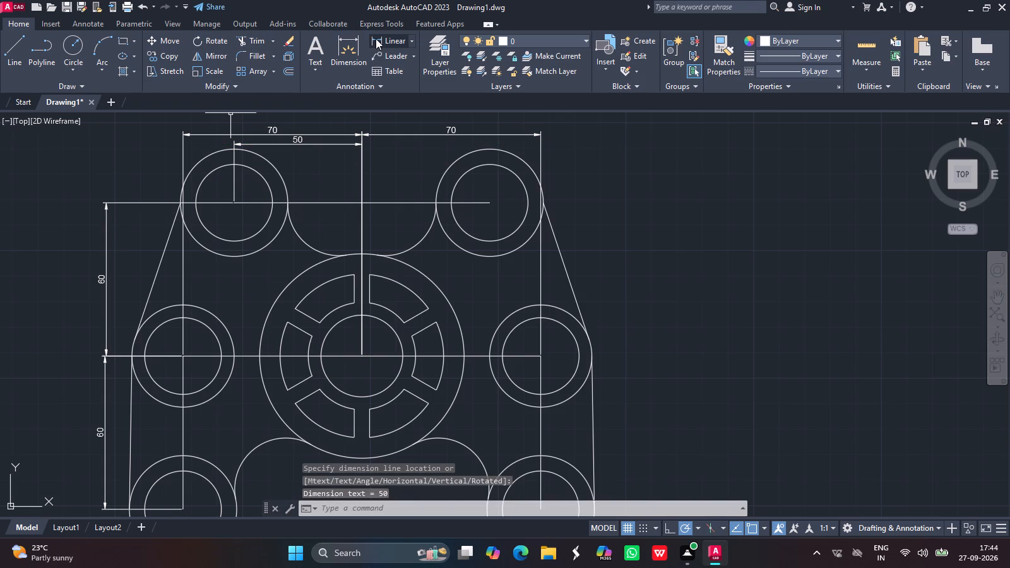
# Add a horizontal linear dimension from the hub's centre to the upper-right circle centre, in line with the upper-left circle's horizontal dimension.
pyautogui.click(376, 38)
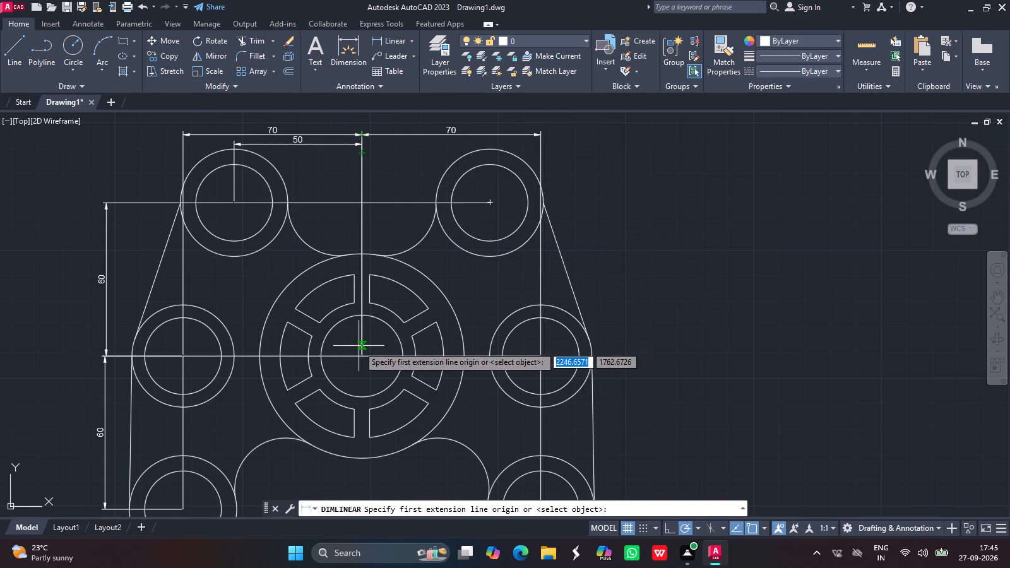
pyautogui.click(365, 355)
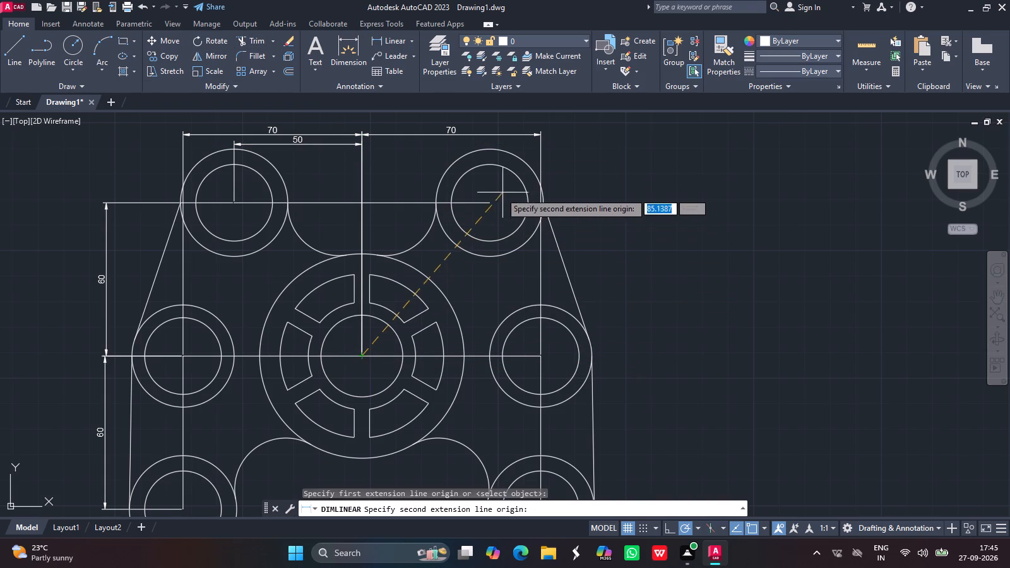
pyautogui.moveTo(489, 201); pyautogui.dragTo(478, 141)
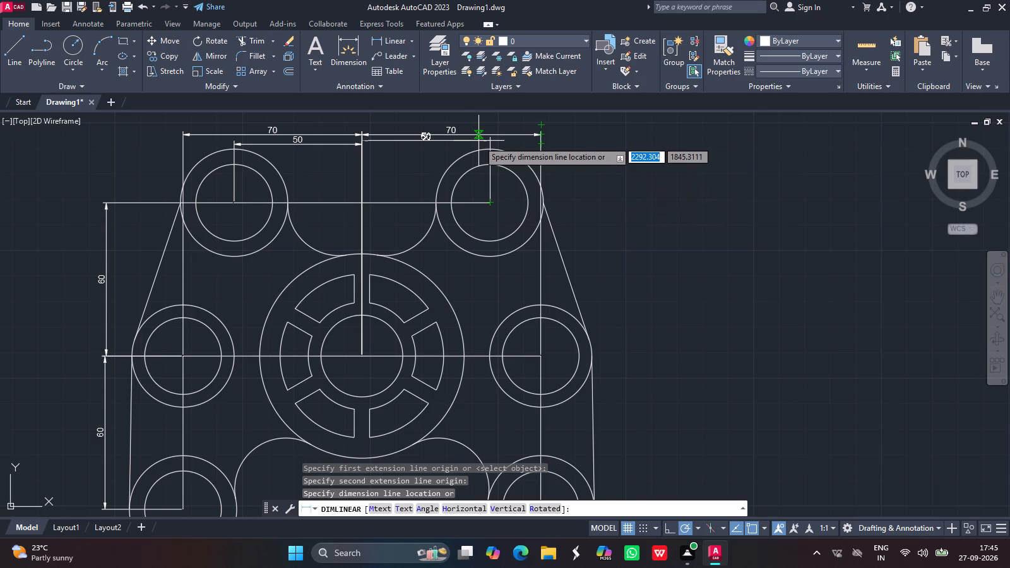
pyautogui.moveTo(478, 141); pyautogui.dragTo(480, 143)
pyautogui.click(480, 143)
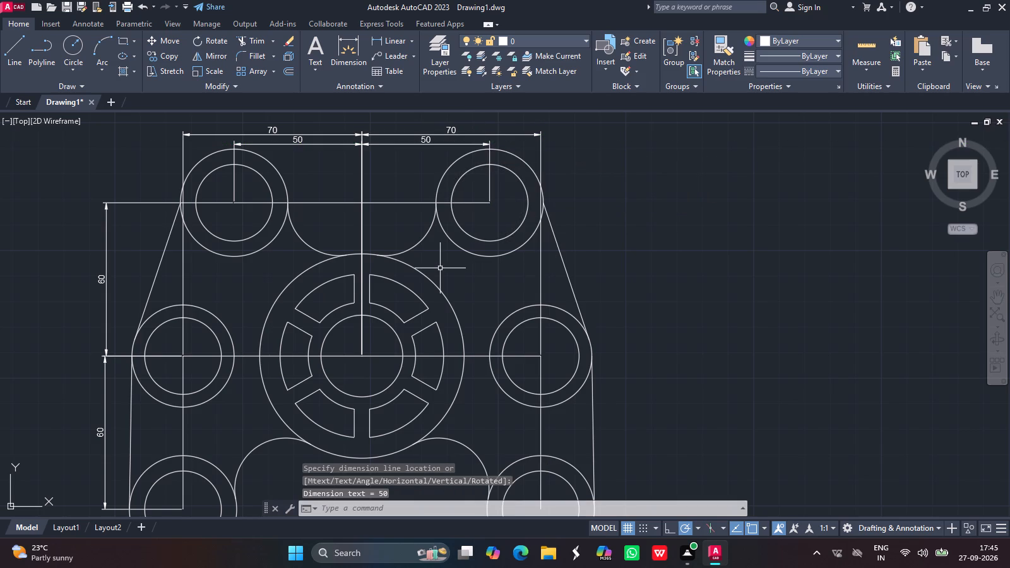
# Add a horizontal linear dimension across the gap between the two bottom pockets, placed just below the hub's outer circle.
pyautogui.keyDown('ctrl'); pyautogui.scroll(-1, 439, 268); pyautogui.keyUp('ctrl')
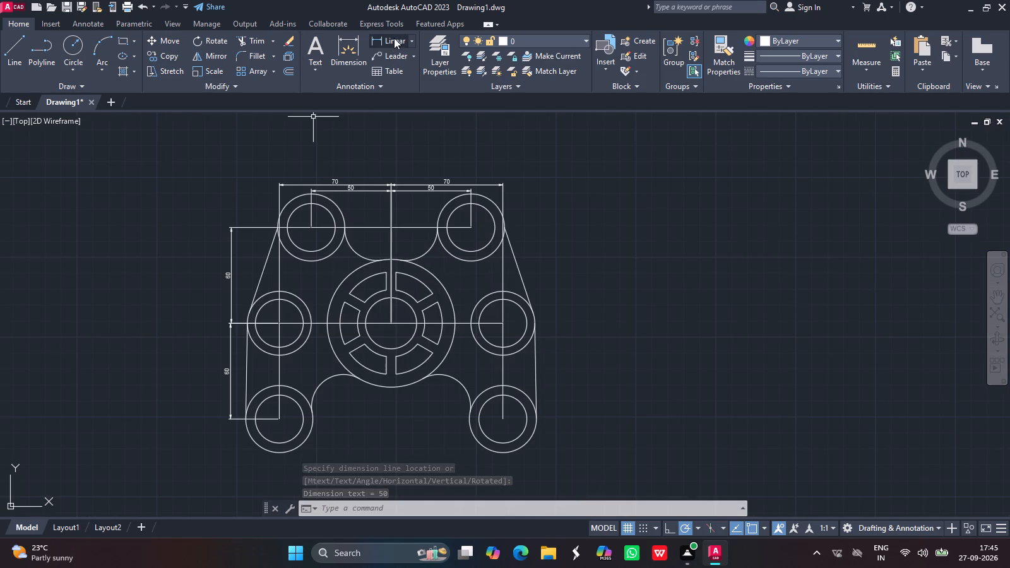
pyautogui.click(394, 38)
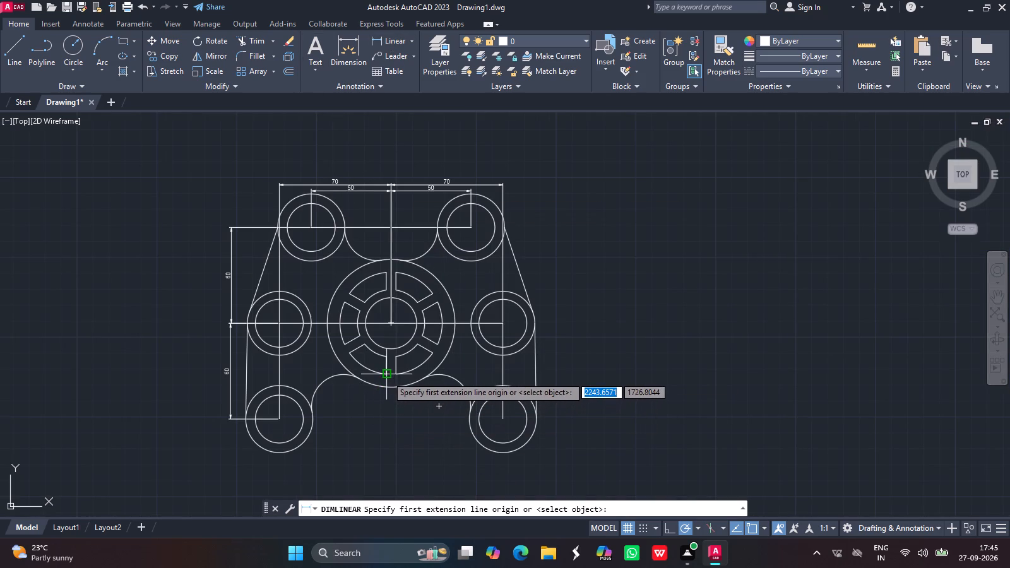
pyautogui.moveTo(387, 376); pyautogui.dragTo(397, 375)
pyautogui.moveTo(397, 375); pyautogui.dragTo(398, 407)
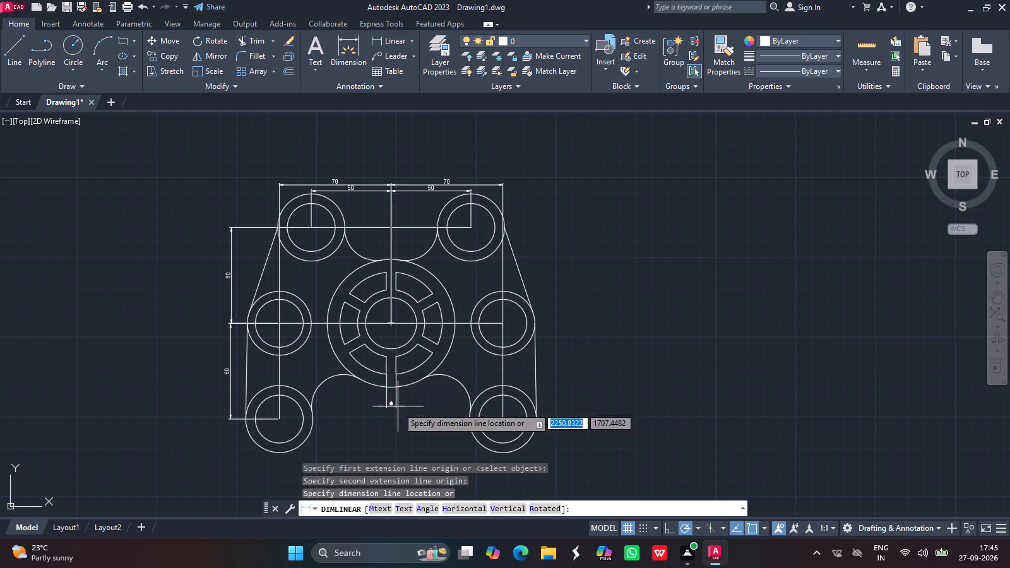
pyautogui.moveTo(398, 407); pyautogui.dragTo(396, 396)
pyautogui.click(396, 396)
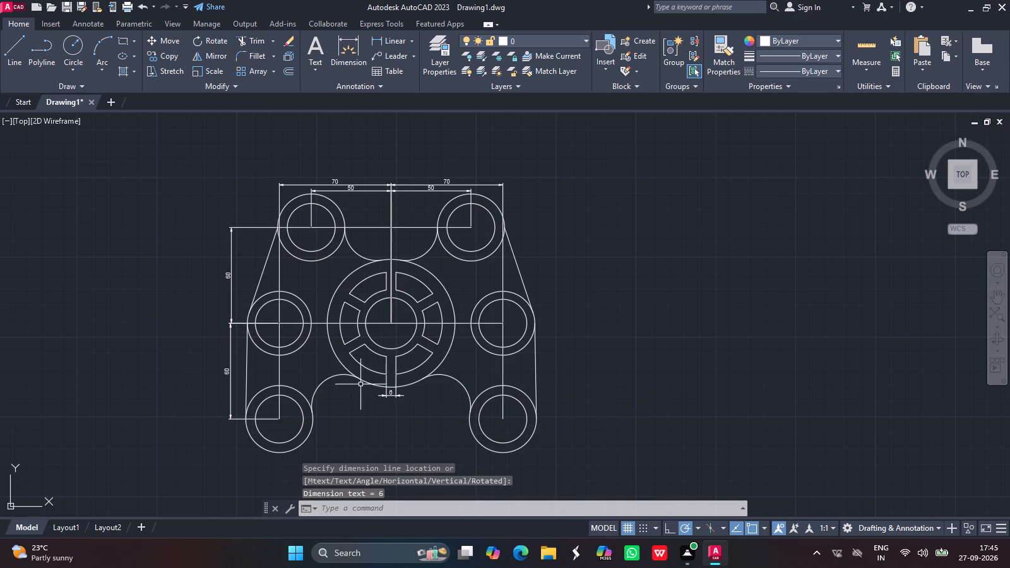
# Add radius dimensions to the middle-left inner and outer circles, with the inner one placed above-left and the outer one below-left.
pyautogui.click(413, 39)
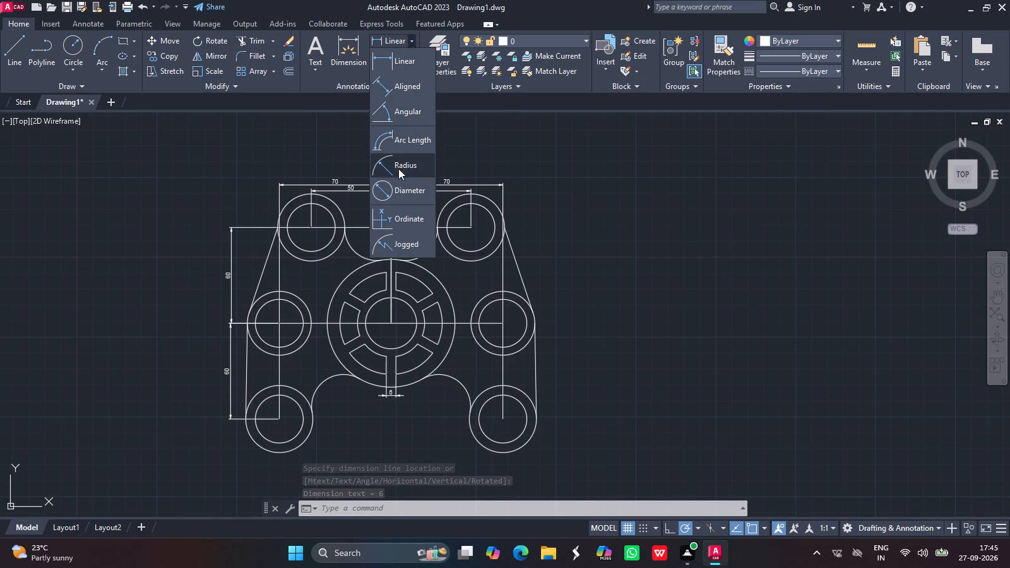
pyautogui.click(396, 167)
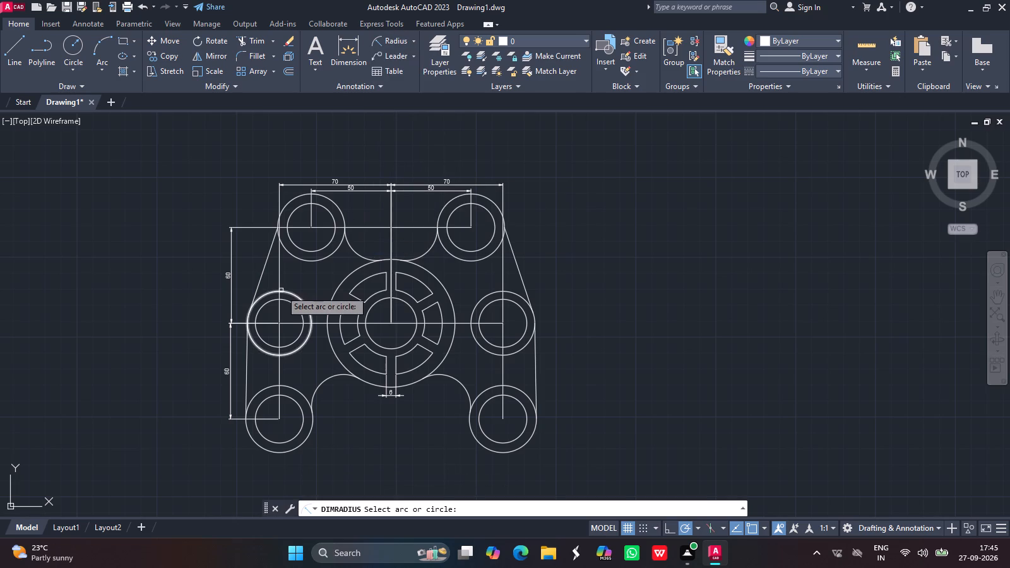
pyautogui.moveTo(263, 306); pyautogui.dragTo(259, 307)
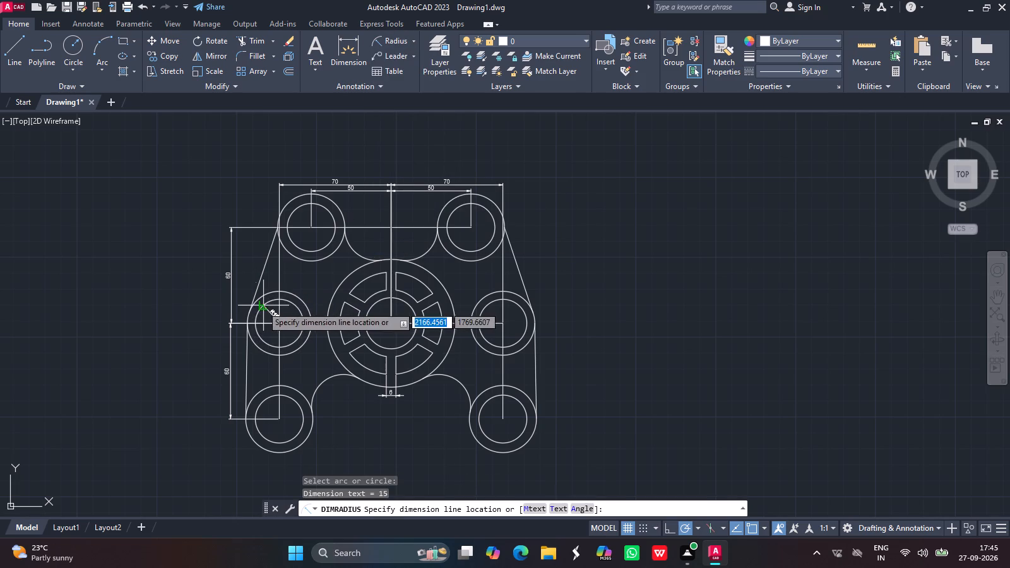
pyautogui.moveTo(259, 307); pyautogui.dragTo(247, 288)
pyautogui.click(247, 288)
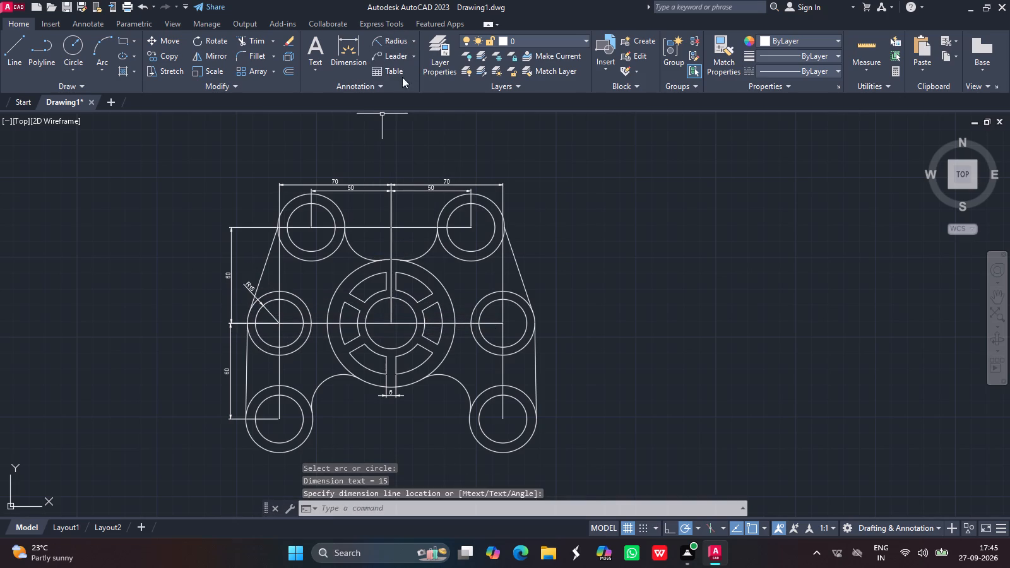
pyautogui.click(396, 40)
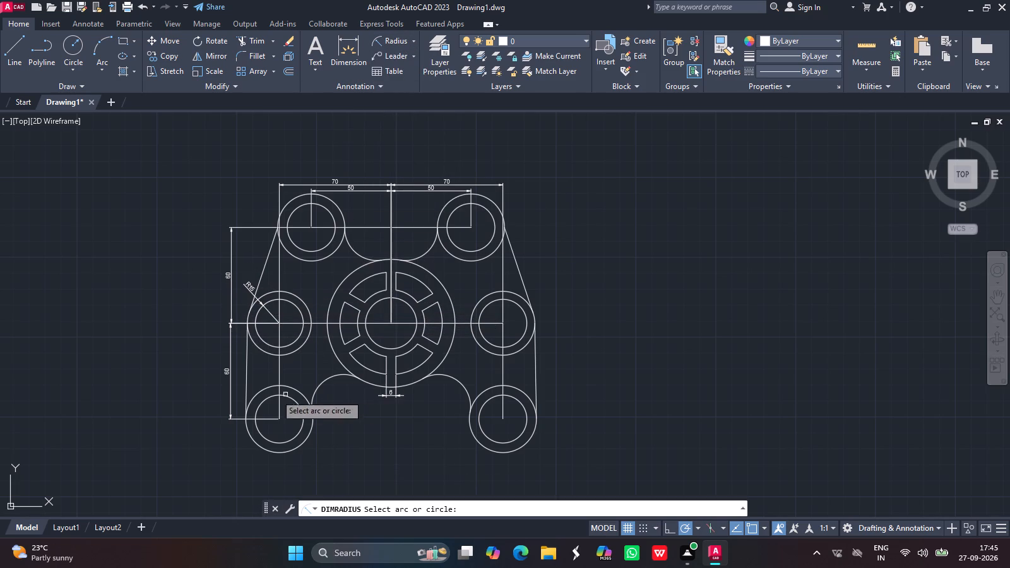
pyautogui.moveTo(252, 340); pyautogui.dragTo(240, 339)
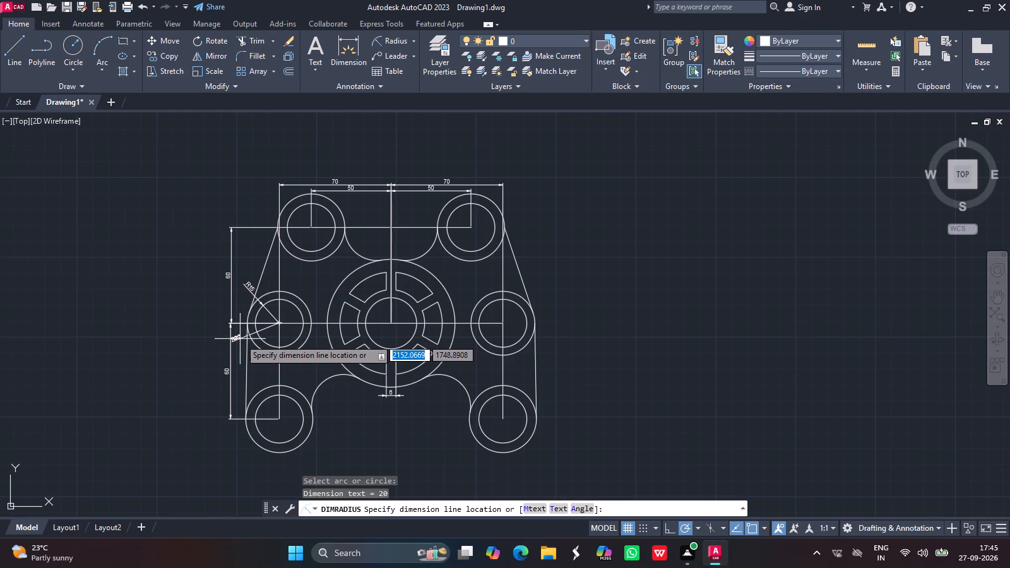
pyautogui.moveTo(240, 339); pyautogui.dragTo(241, 340)
pyautogui.click(241, 340)
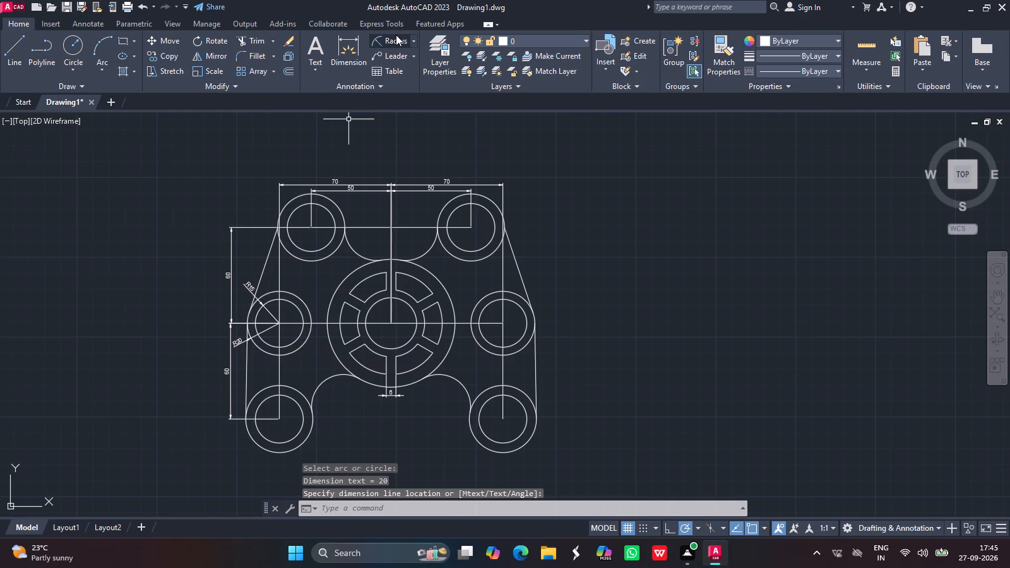
# Add a radius dimension to the hub's outer circle, placed outside it to the upper left.
pyautogui.click(396, 35)
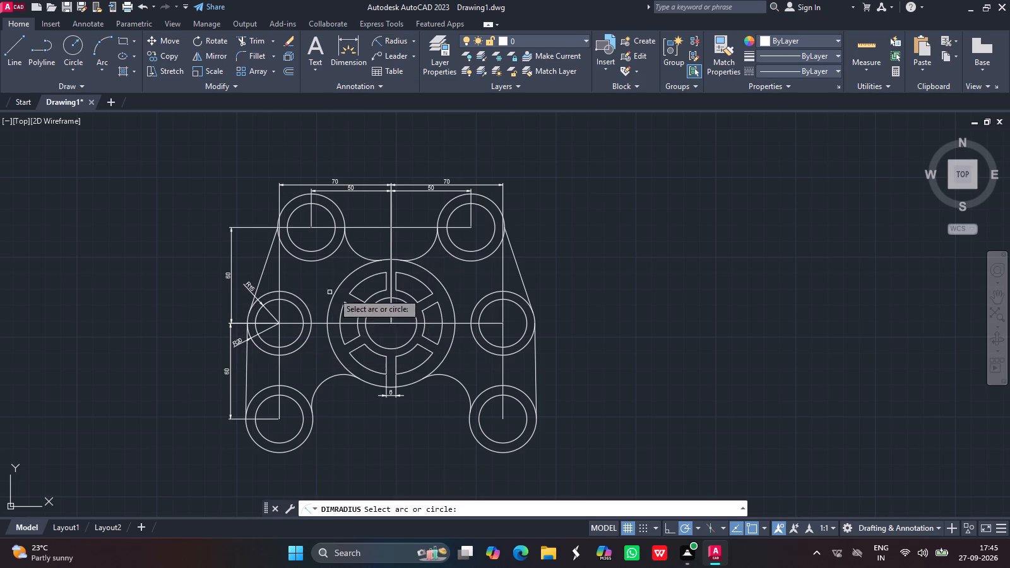
pyautogui.moveTo(335, 293); pyautogui.dragTo(319, 287)
pyautogui.moveTo(319, 287); pyautogui.dragTo(377, 180)
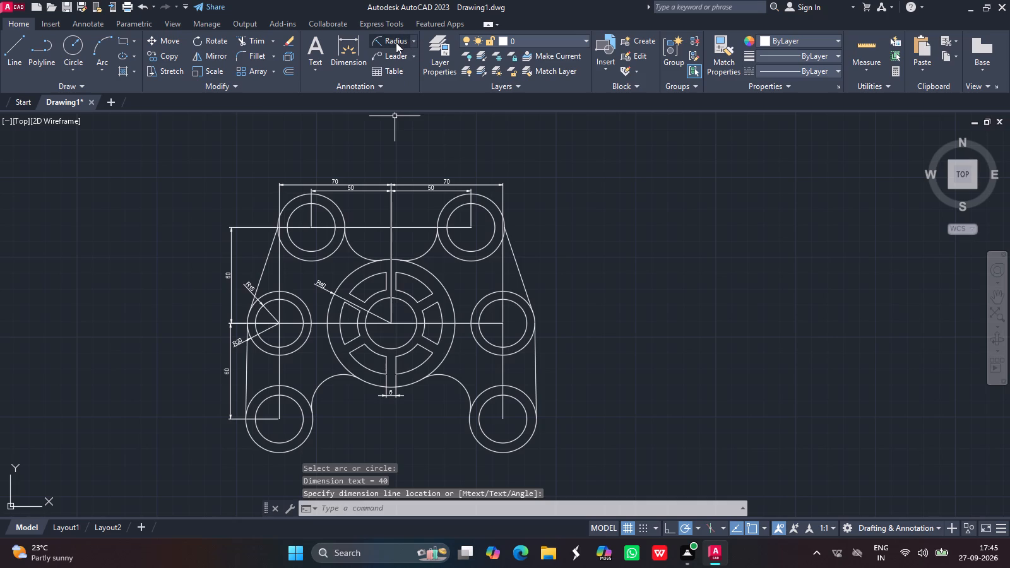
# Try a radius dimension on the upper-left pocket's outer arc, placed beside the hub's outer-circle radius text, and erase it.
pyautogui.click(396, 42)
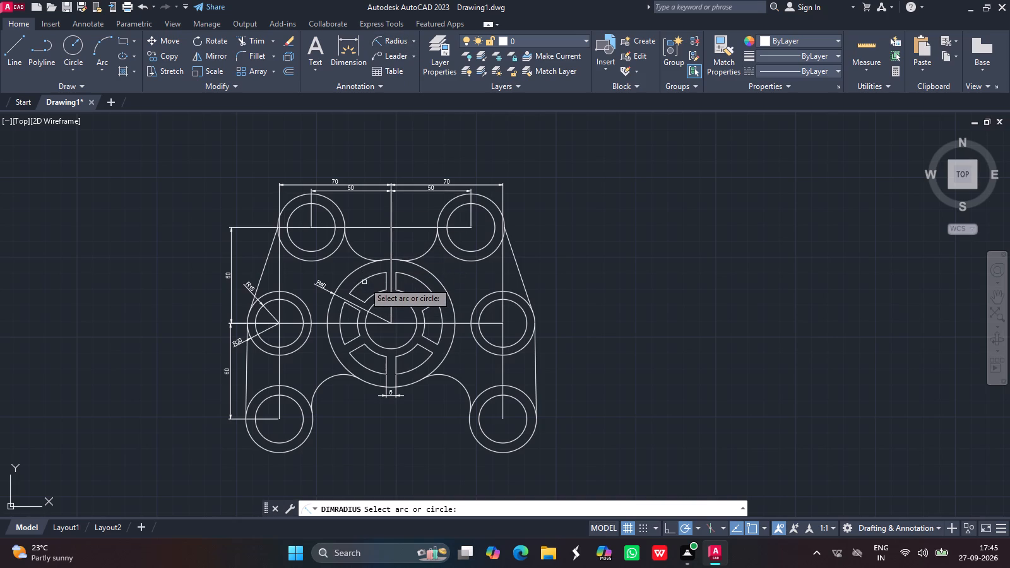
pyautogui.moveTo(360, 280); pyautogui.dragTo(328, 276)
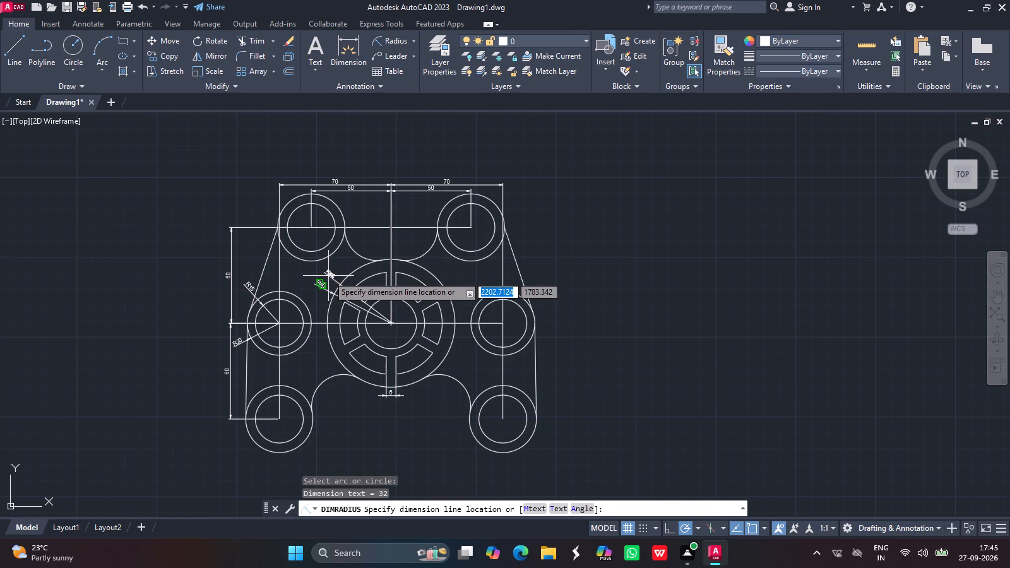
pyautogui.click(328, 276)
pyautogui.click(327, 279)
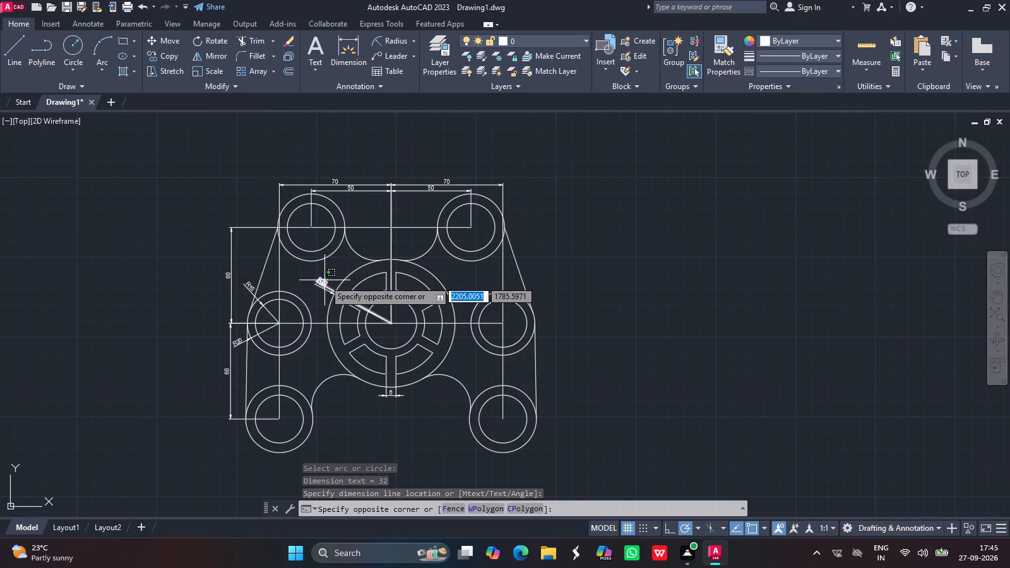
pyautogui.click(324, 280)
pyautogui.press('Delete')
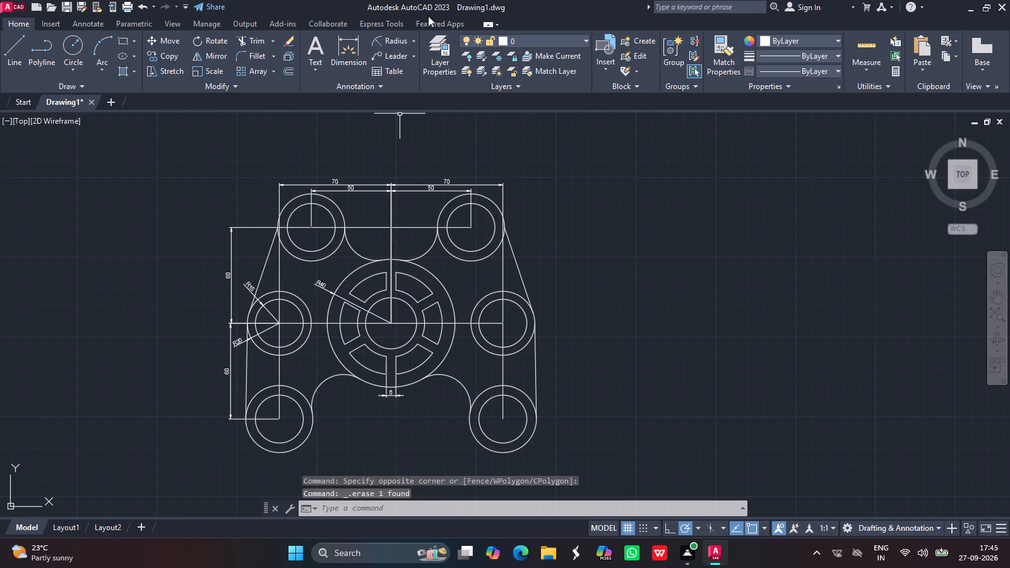
# Add radius dimensions to the upper-left pocket's outer arc and the upper-right pocket's inner arc, with both texts outside the hub.
pyautogui.click(392, 37)
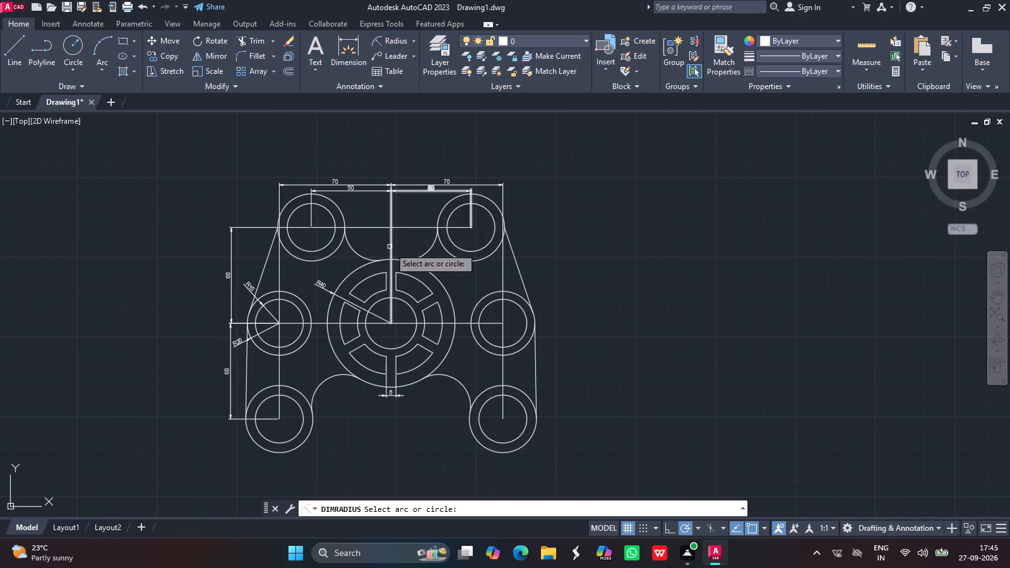
pyautogui.moveTo(367, 280); pyautogui.dragTo(360, 276)
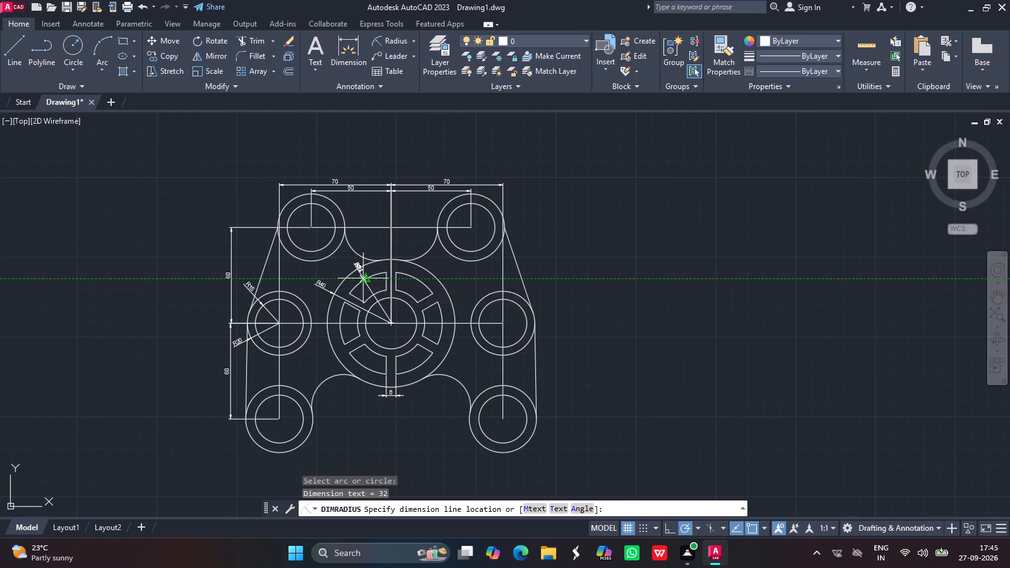
pyautogui.moveTo(360, 276); pyautogui.dragTo(342, 265)
pyautogui.click(342, 265)
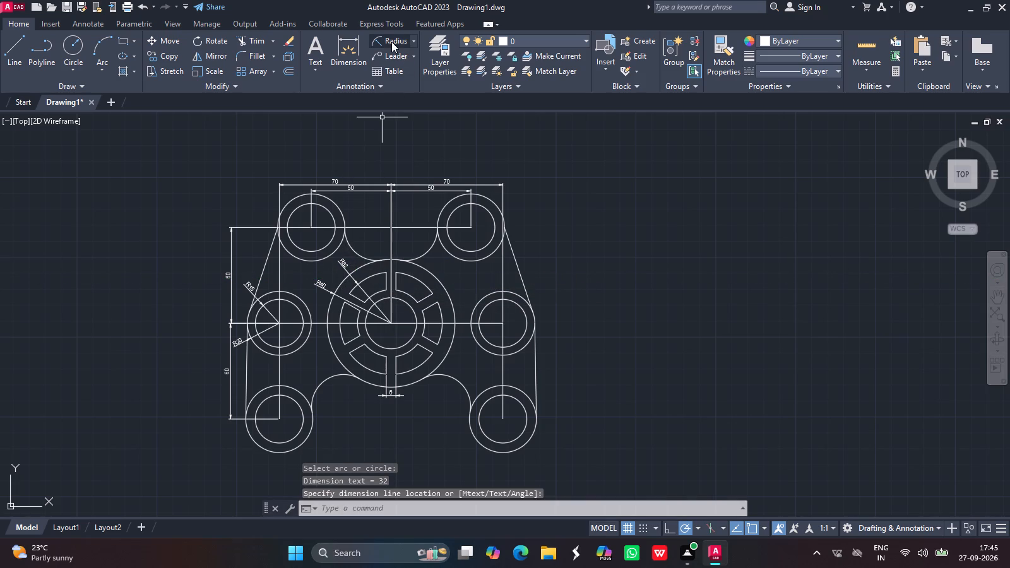
pyautogui.click(386, 39)
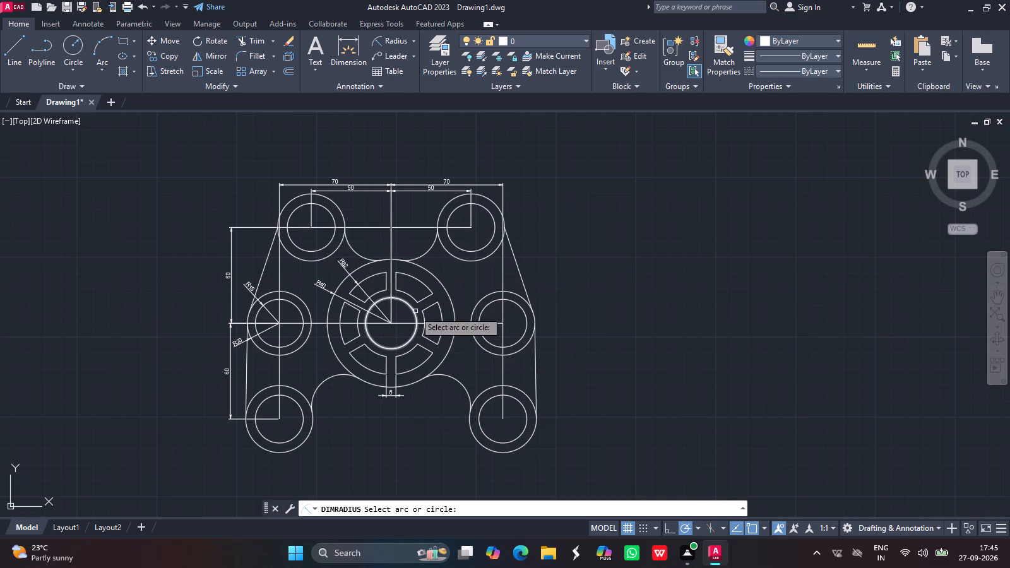
pyautogui.moveTo(412, 296); pyautogui.dragTo(448, 276)
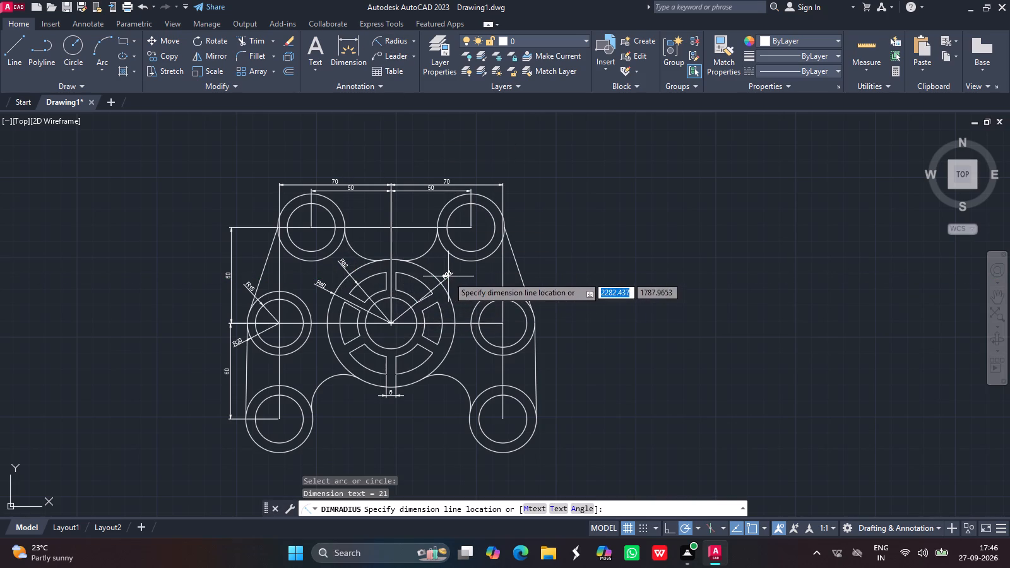
pyautogui.click(448, 276)
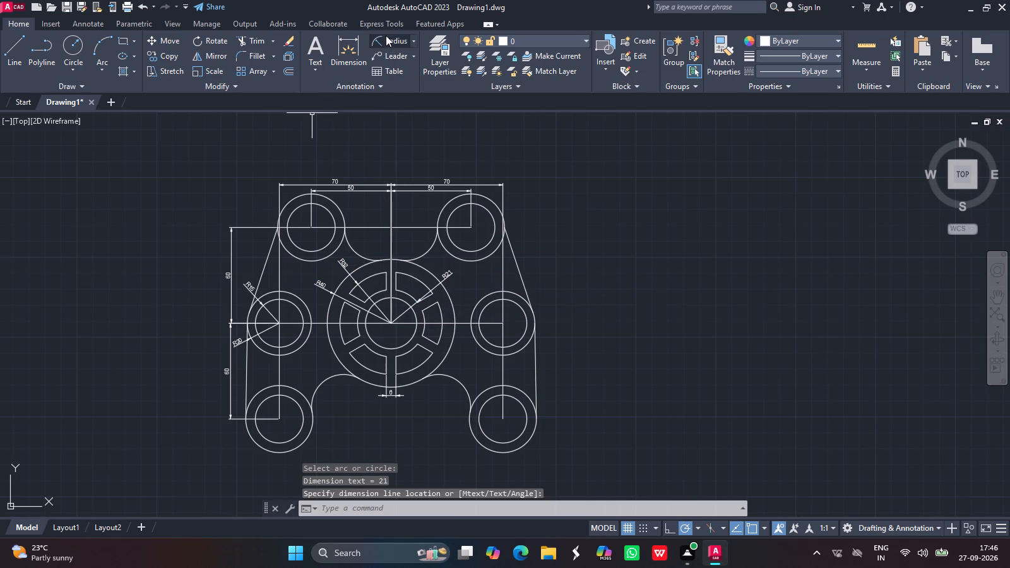
# Add a second radius dimension to the hub's outer circle, placed outside it to the lower right.
pyautogui.click(386, 38)
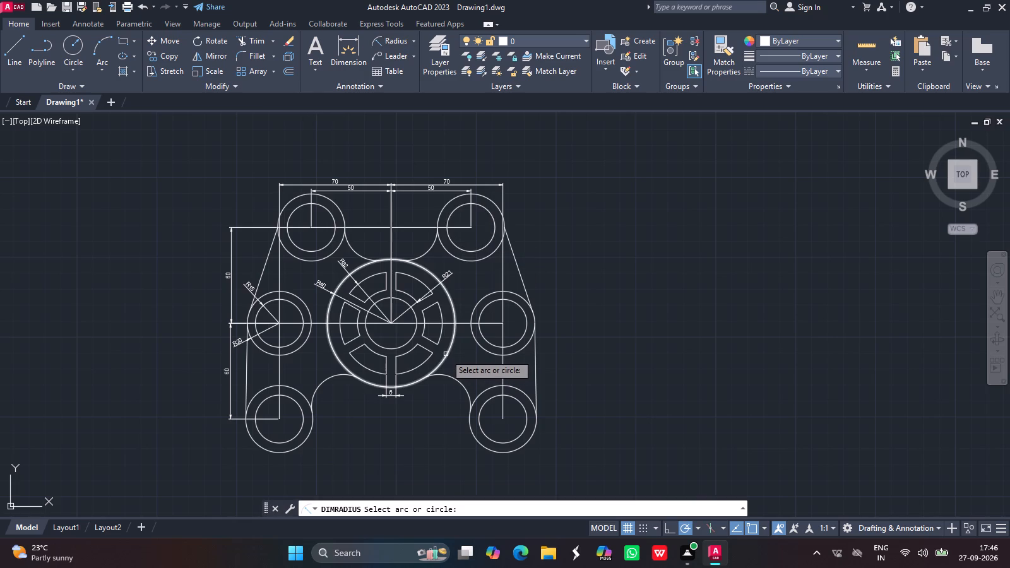
pyautogui.moveTo(446, 355); pyautogui.dragTo(455, 364)
pyautogui.click(455, 364)
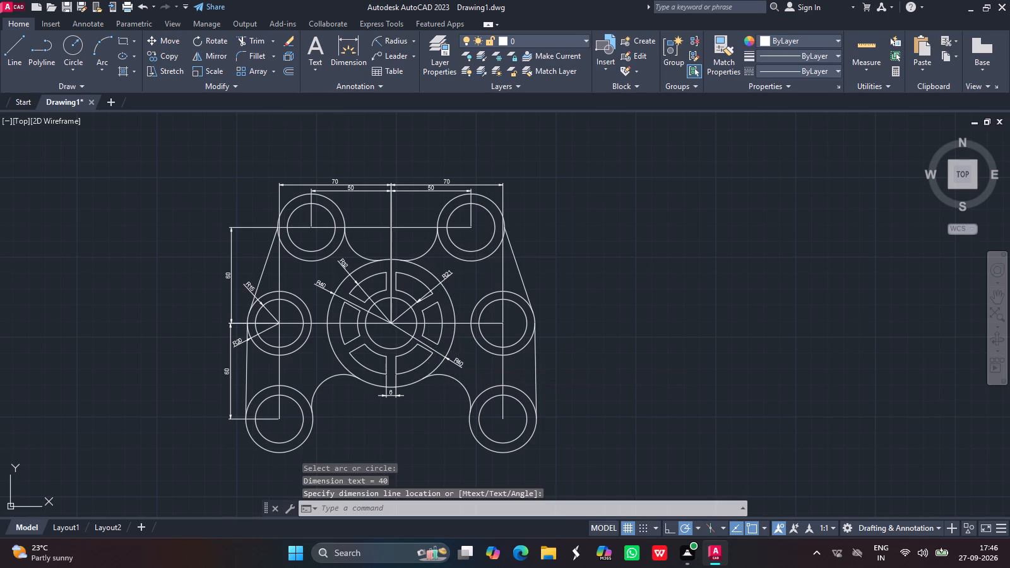
# Add radius dimensions to the lower-left fillet arc and the upper-left fillet arc, each with its text close to the arc.
pyautogui.click(388, 41)
pyautogui.moveTo(323, 381); pyautogui.dragTo(311, 373)
pyautogui.click(311, 373)
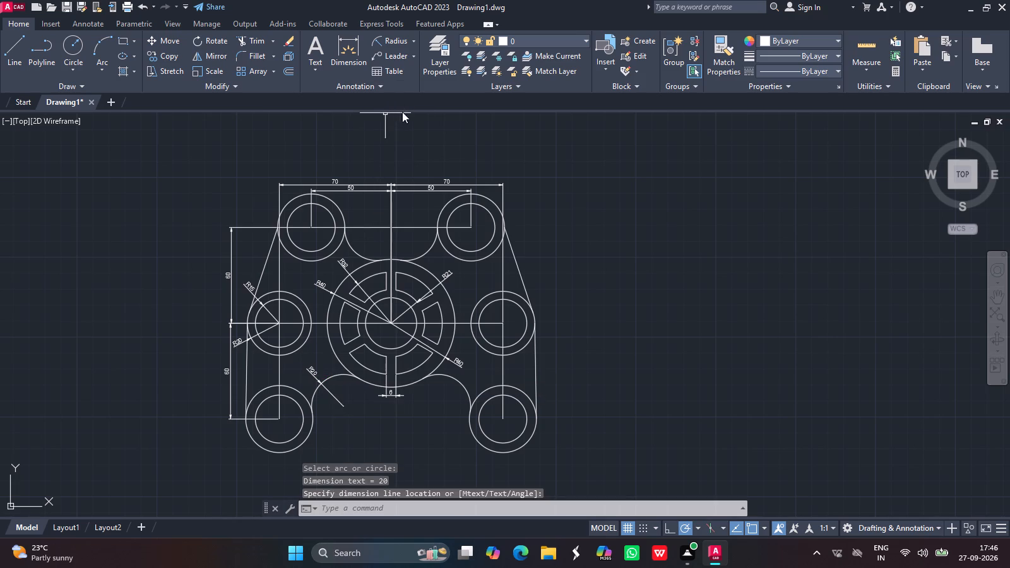
pyautogui.click(393, 38)
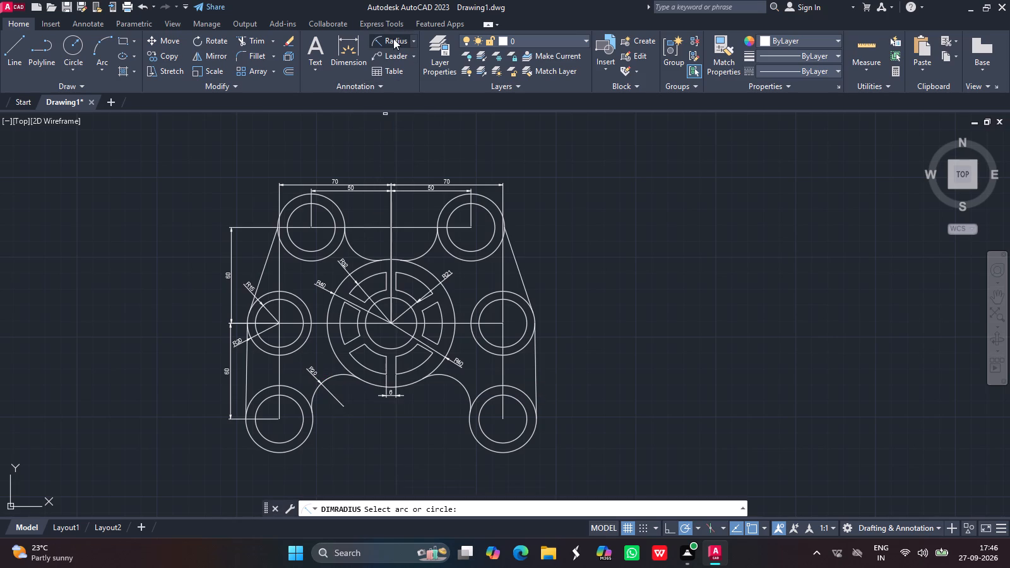
pyautogui.click(357, 253)
pyautogui.click(362, 250)
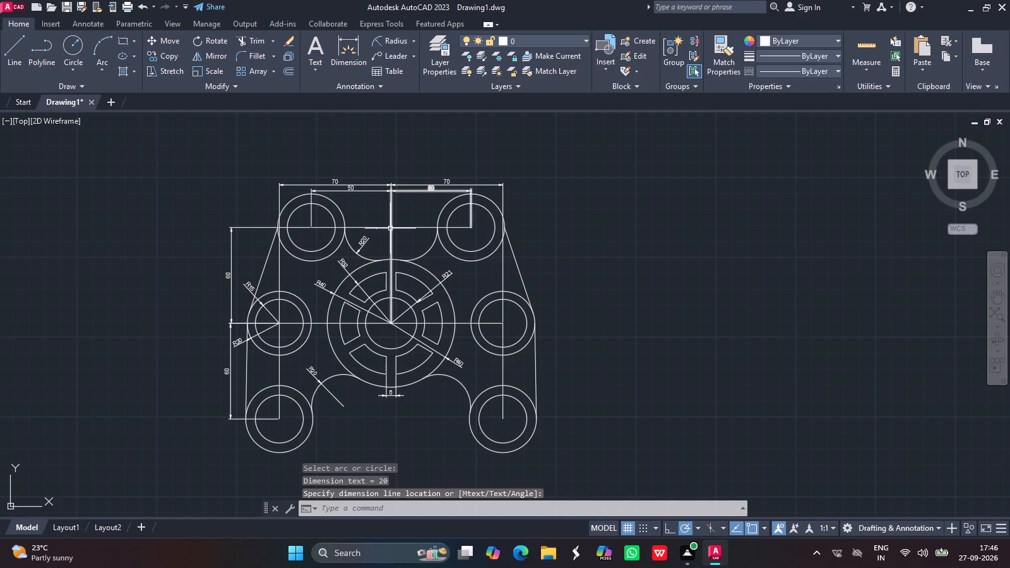
# Add a radius dimension to the upper-right outer circle, placed outside the part to its right.
pyautogui.click(388, 42)
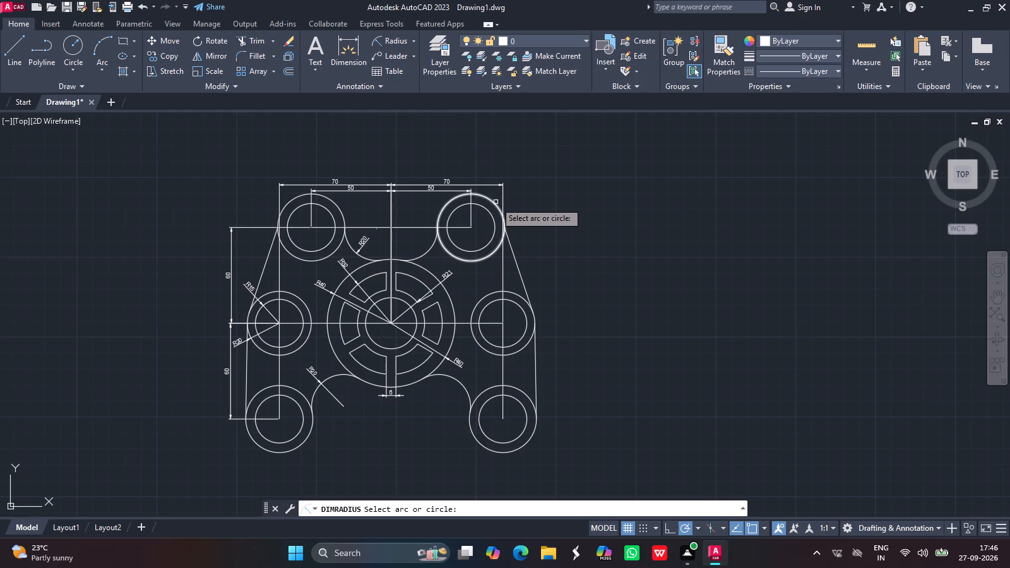
pyautogui.moveTo(496, 202); pyautogui.dragTo(528, 212)
pyautogui.click(528, 212)
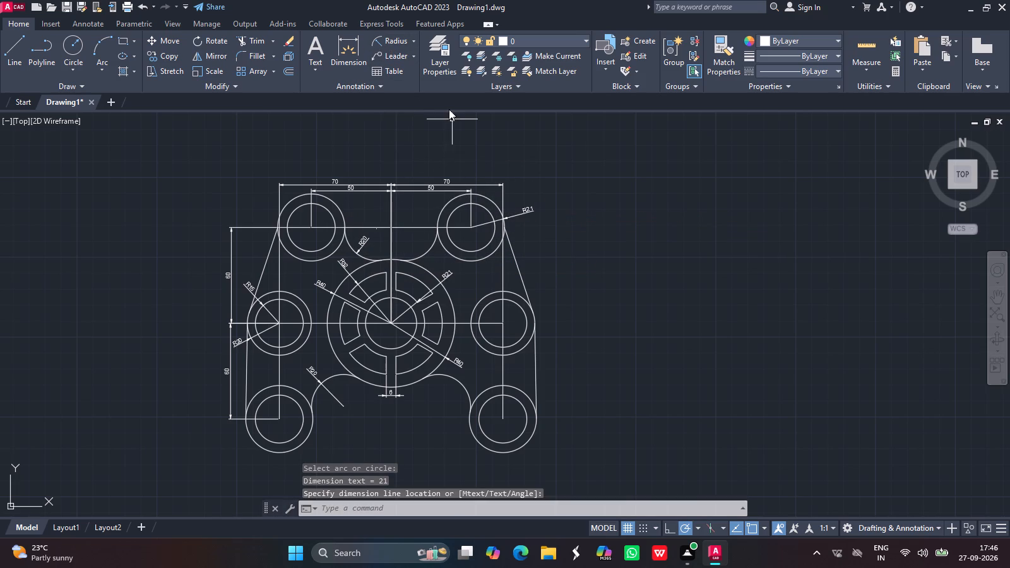
# Add a radius dimension to the upper-right inner circle, placed outside the part just below the outer circle's radius dimension.
pyautogui.click(387, 41)
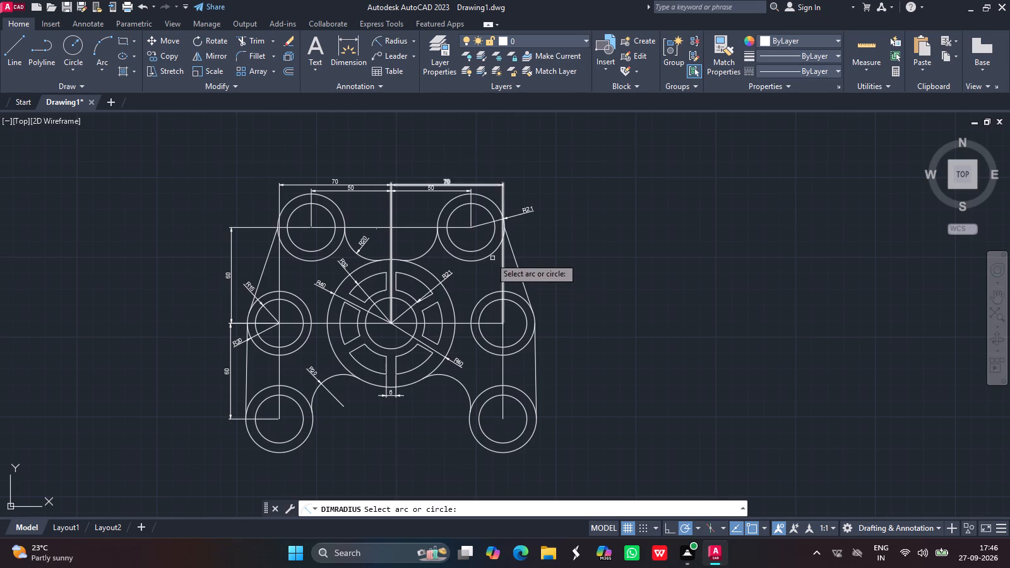
pyautogui.moveTo(489, 240); pyautogui.dragTo(526, 240)
pyautogui.click(526, 240)
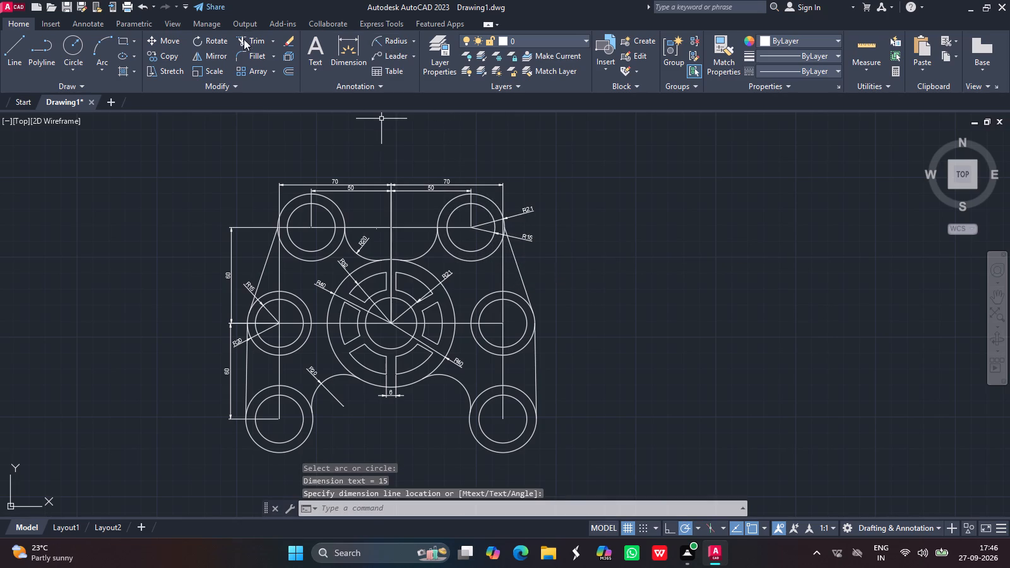
# Trim the inward-facing arcs of the four corner outer circles so only the part's outer contour remains around the inner circles.
pyautogui.click(250, 43)
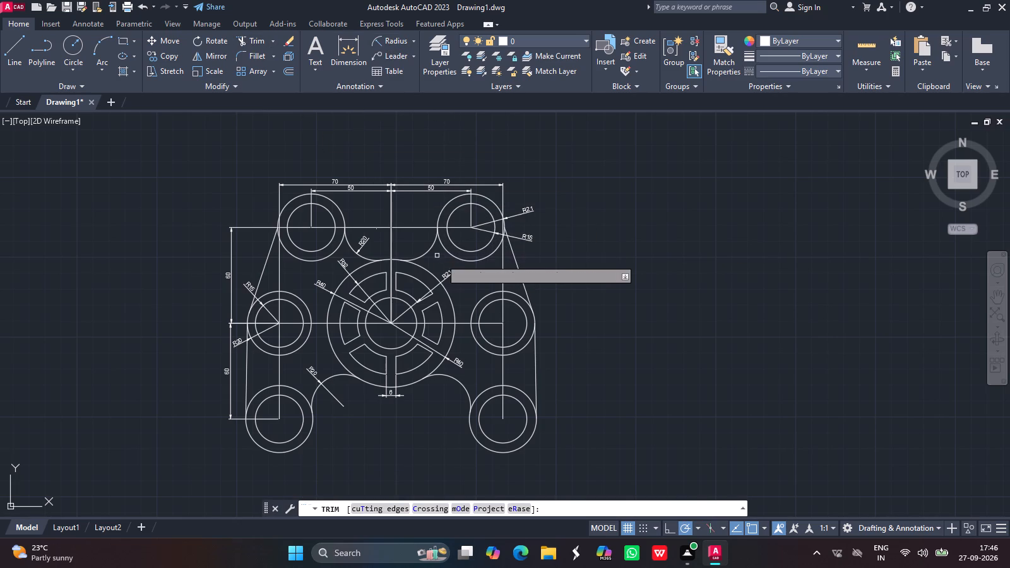
pyautogui.click(456, 257)
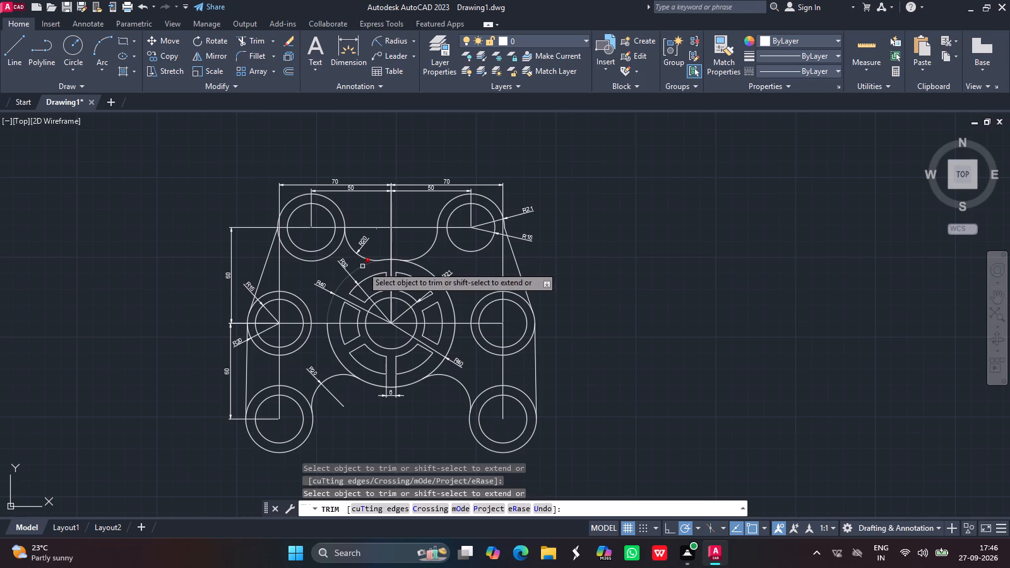
pyautogui.click(328, 256)
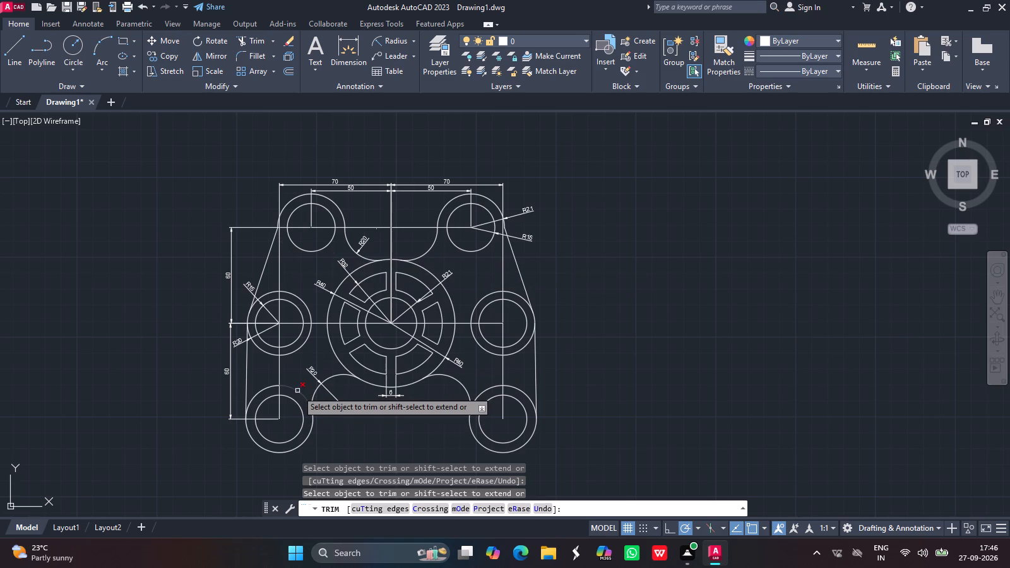
pyautogui.moveTo(297, 391); pyautogui.dragTo(264, 388)
pyautogui.click(264, 388)
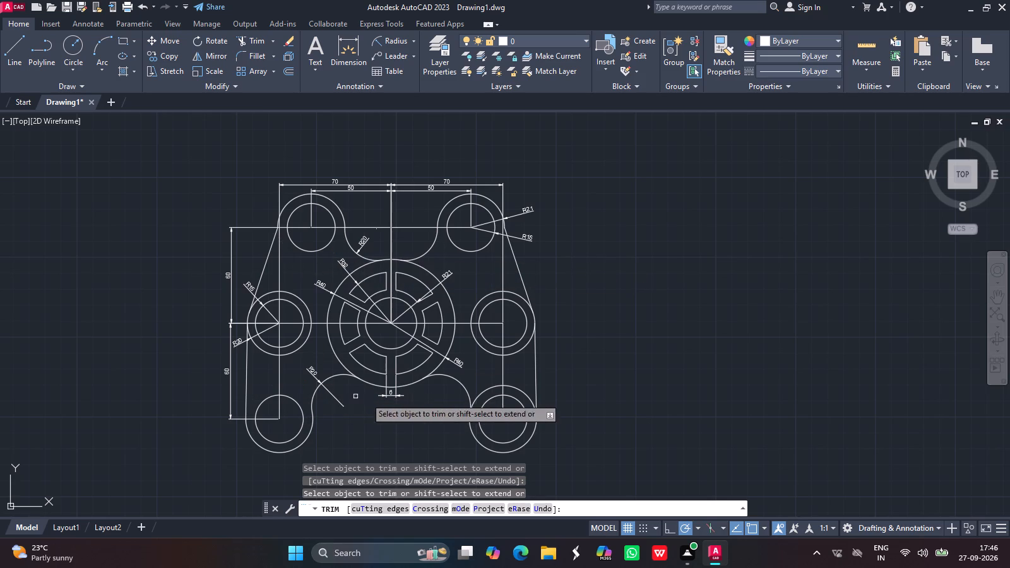
pyautogui.click(485, 389)
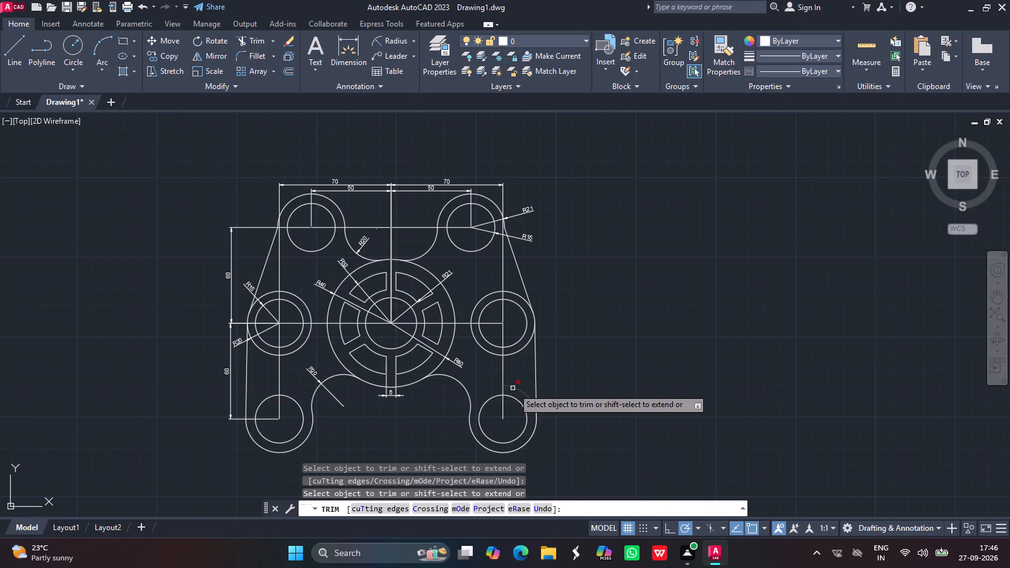
pyautogui.click(518, 388)
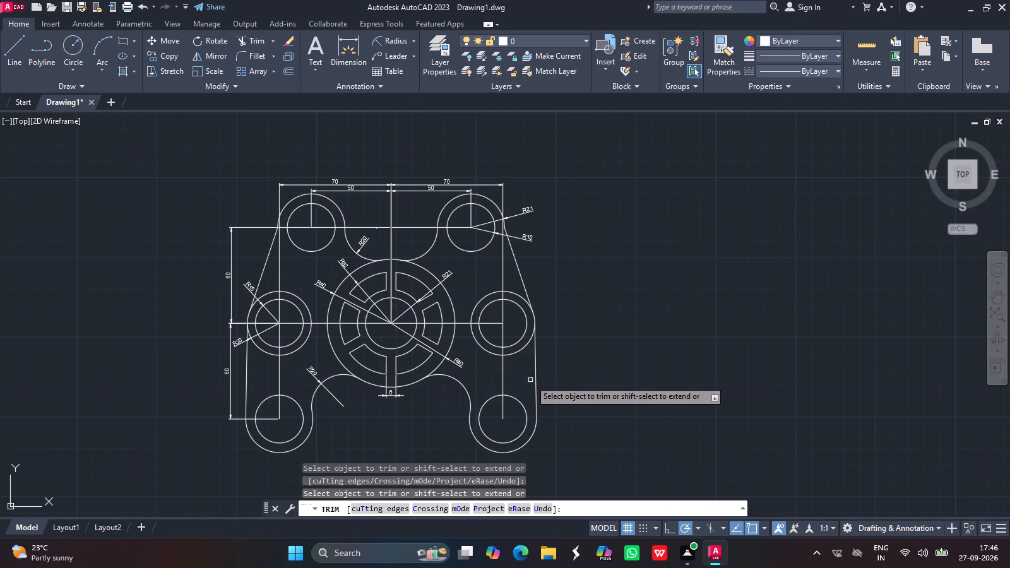
pyautogui.press('Return')
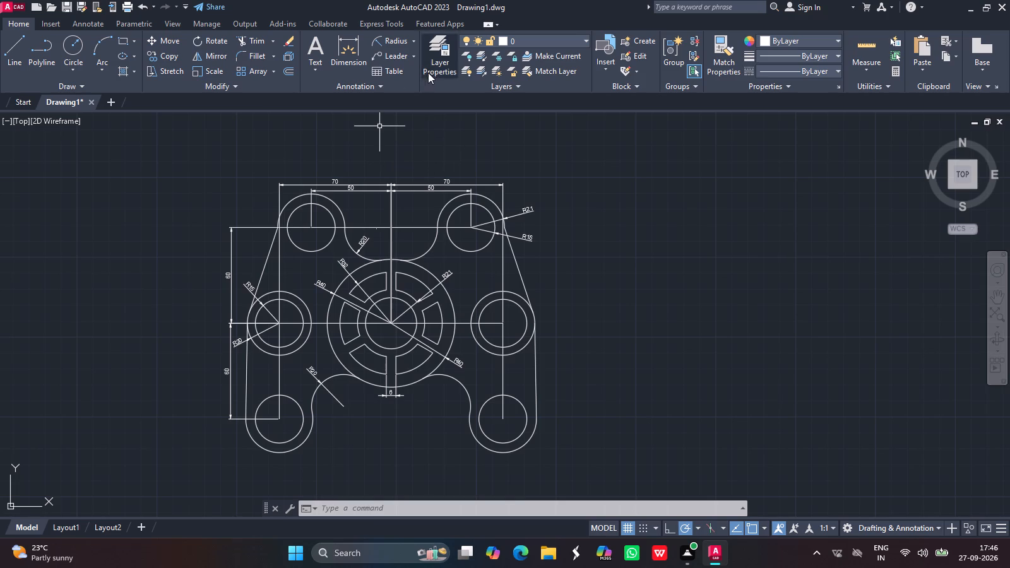
# Add radius dimensions to the lower-right corner's inner circle and outer arc, placed outside to the lower left and lower right respectively.
pyautogui.click(384, 42)
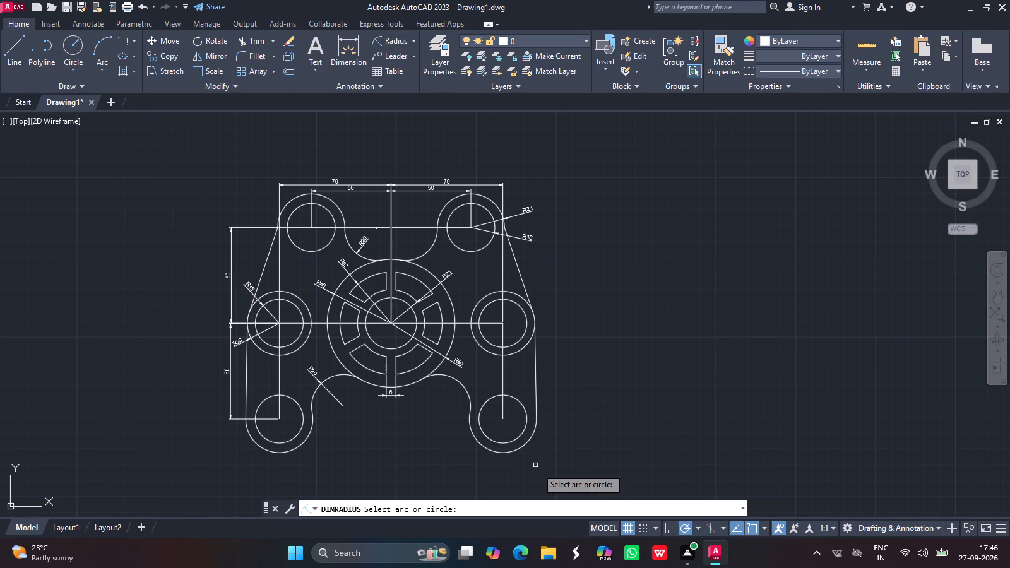
pyautogui.moveTo(496, 441); pyautogui.dragTo(454, 456)
pyautogui.click(454, 456)
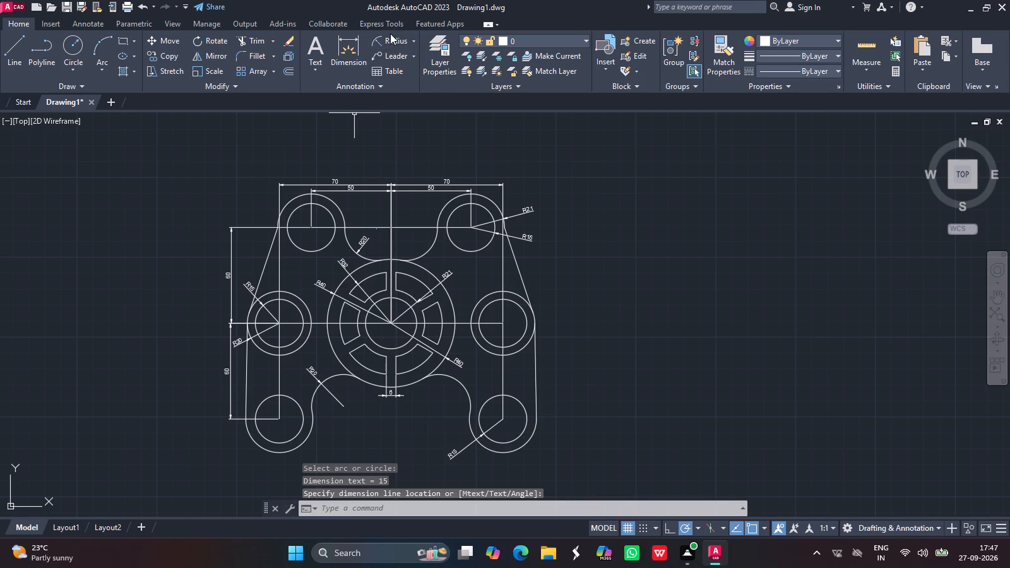
pyautogui.click(390, 33)
pyautogui.click(392, 43)
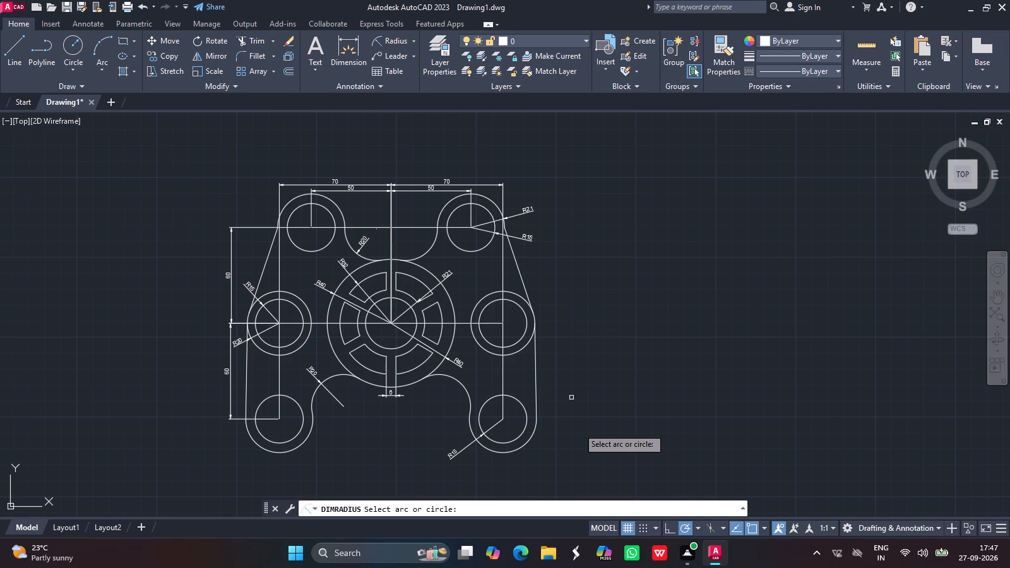
pyautogui.moveTo(521, 447); pyautogui.dragTo(537, 449)
pyautogui.moveTo(537, 449); pyautogui.dragTo(593, 394)
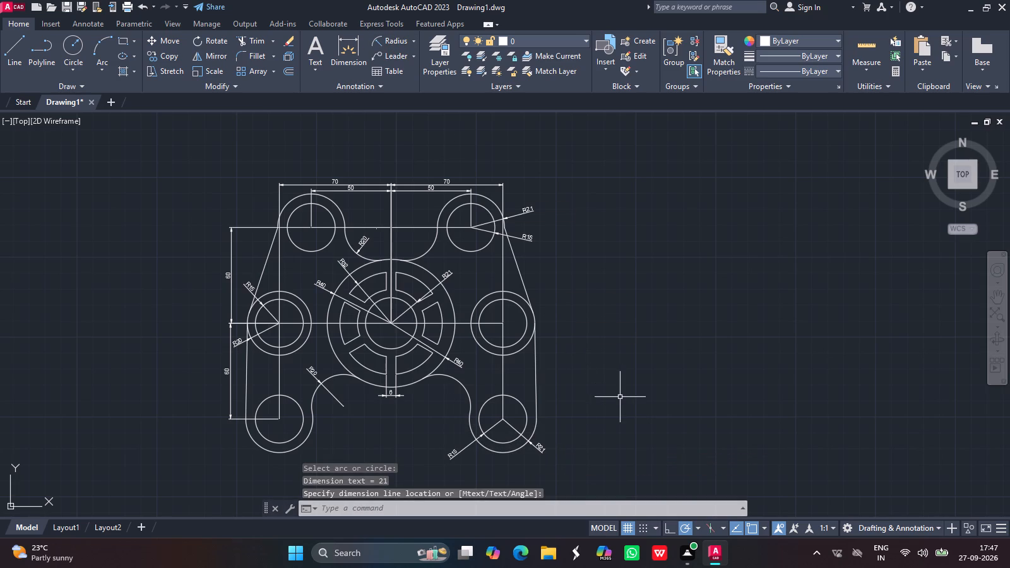
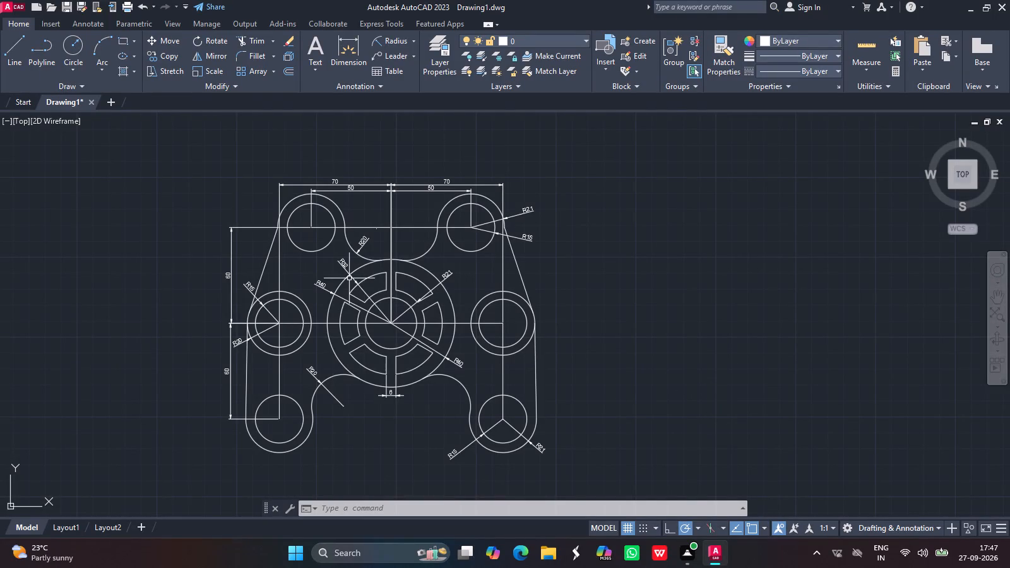
# Set the colour of all linear dimensions, above the part, along its left side and at the bottom pocket gap, to dark blue 34,52,110.
pyautogui.click(4, 48)
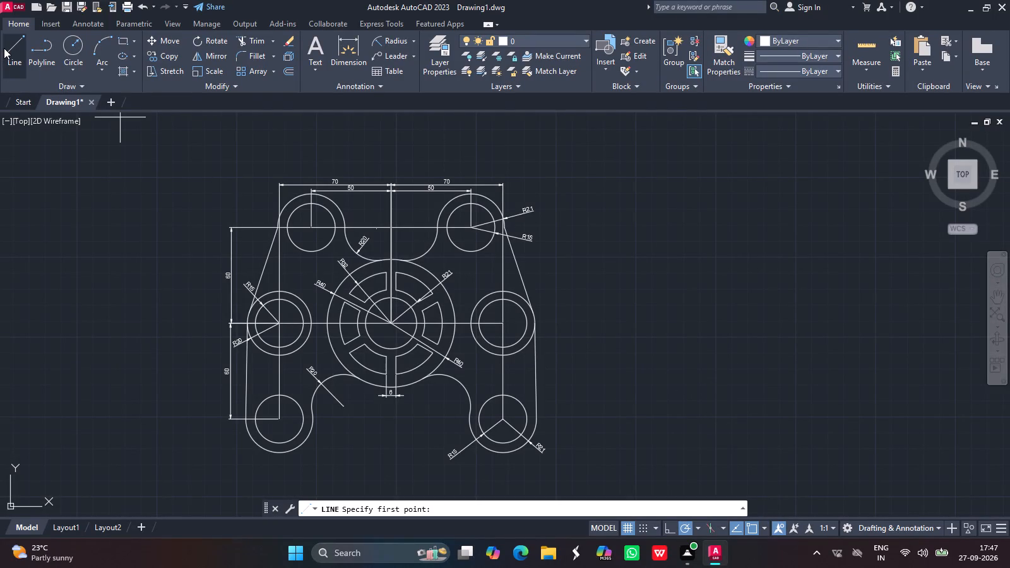
pyautogui.press('Escape')
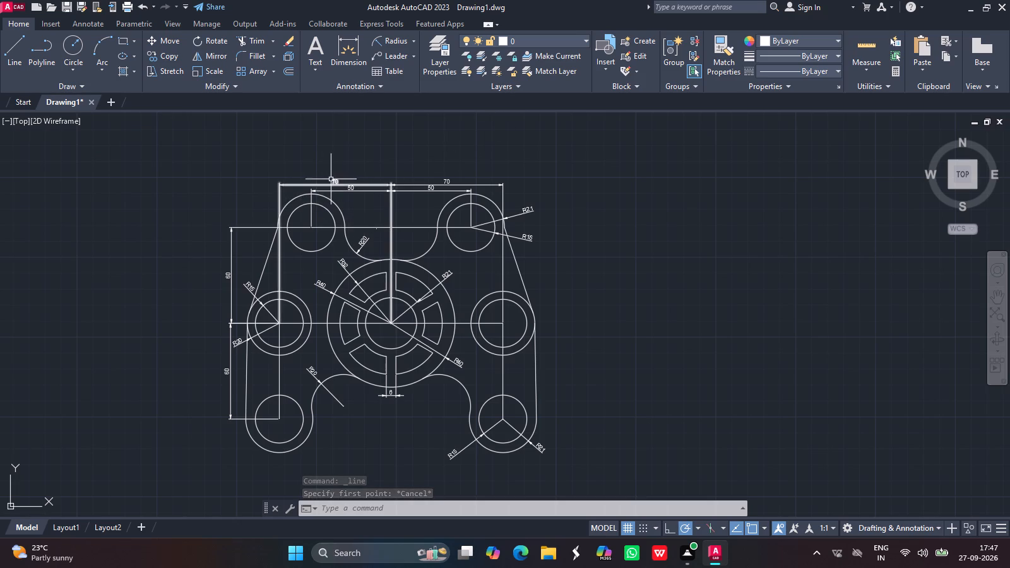
pyautogui.moveTo(333, 180); pyautogui.dragTo(350, 189)
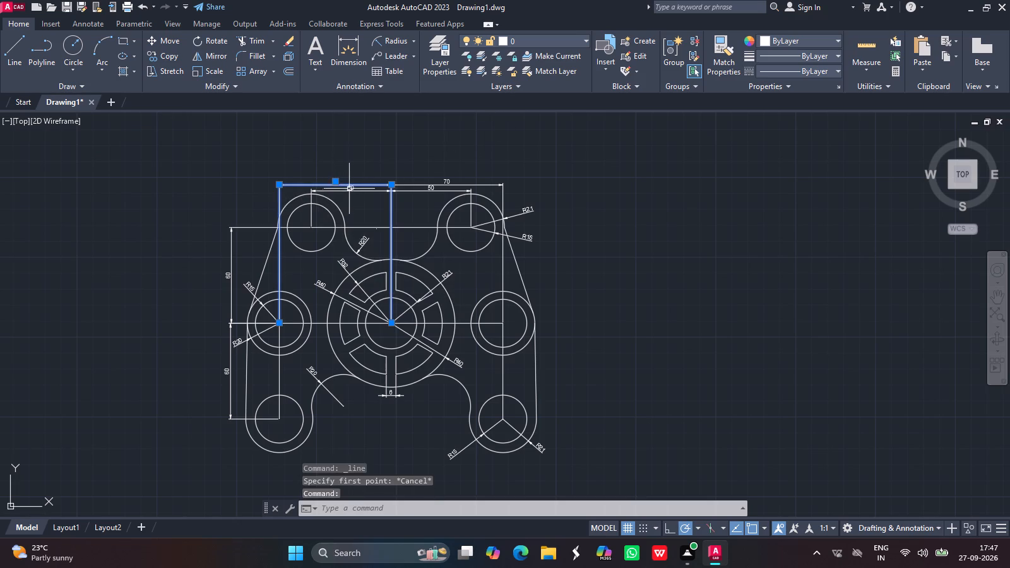
pyautogui.moveTo(350, 189); pyautogui.dragTo(352, 188)
pyautogui.click(352, 188)
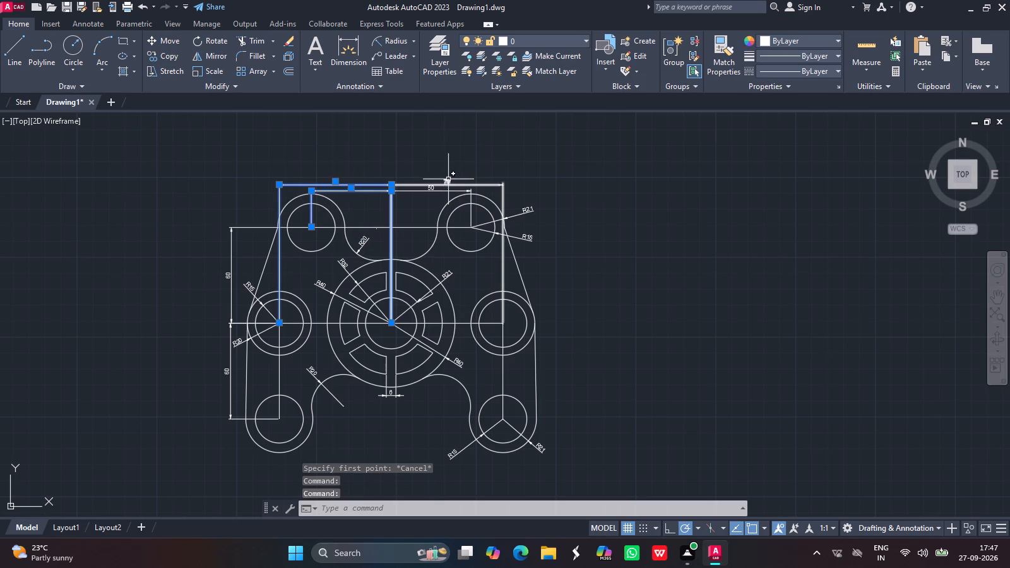
pyautogui.moveTo(448, 179); pyautogui.dragTo(434, 188)
pyautogui.click(434, 188)
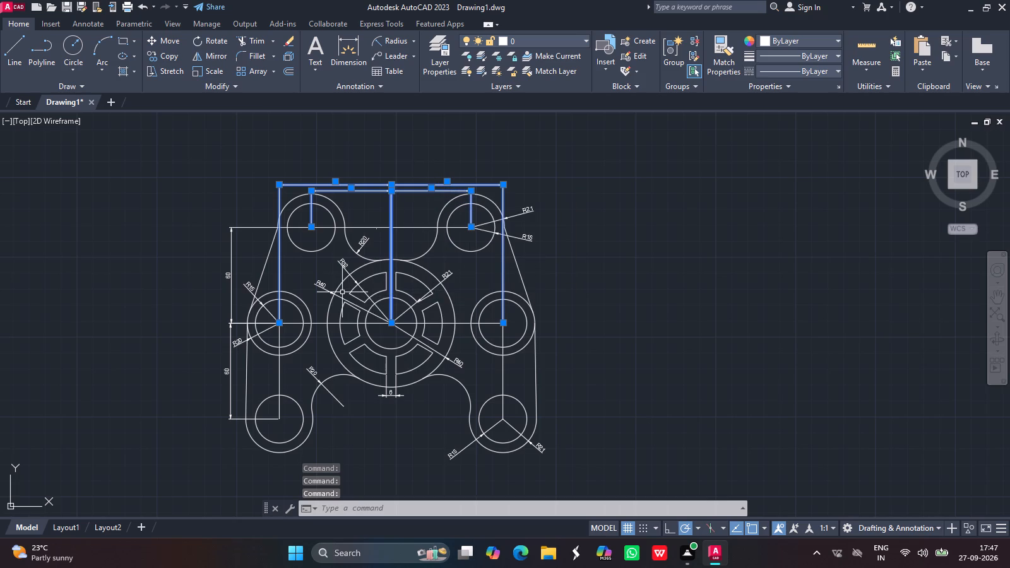
pyautogui.click(228, 261)
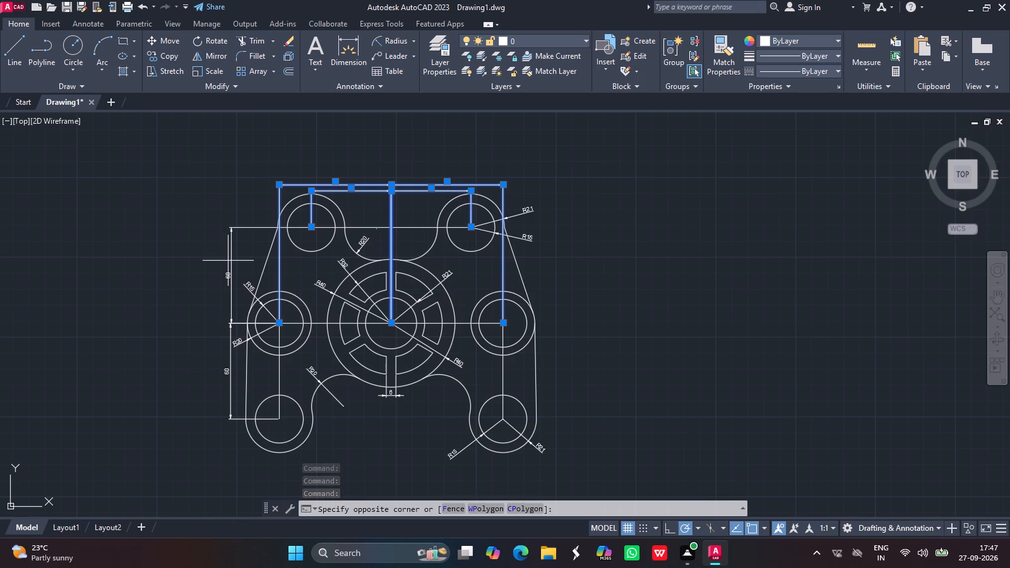
pyautogui.click(228, 277)
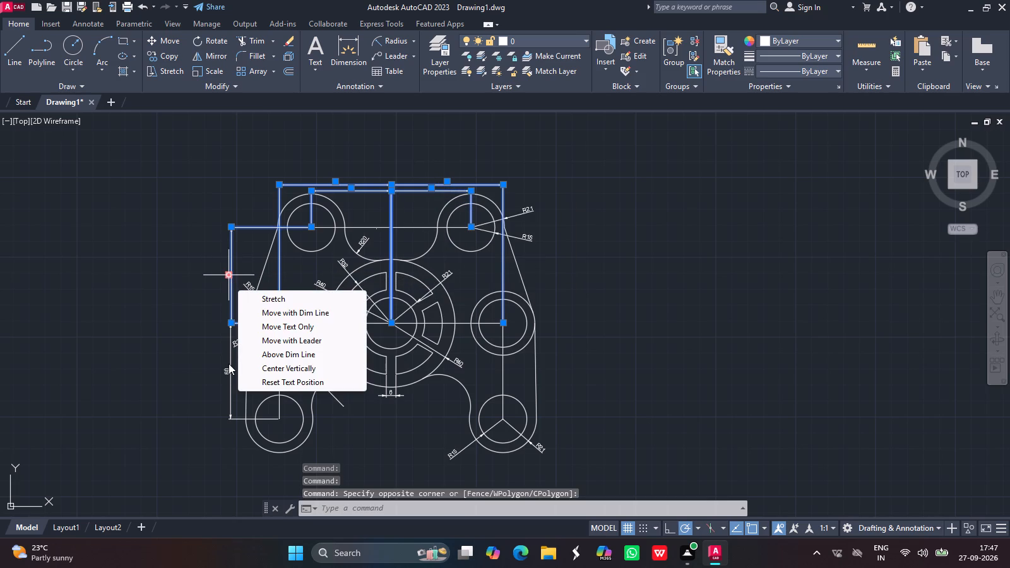
pyautogui.click(227, 377)
pyautogui.click(229, 371)
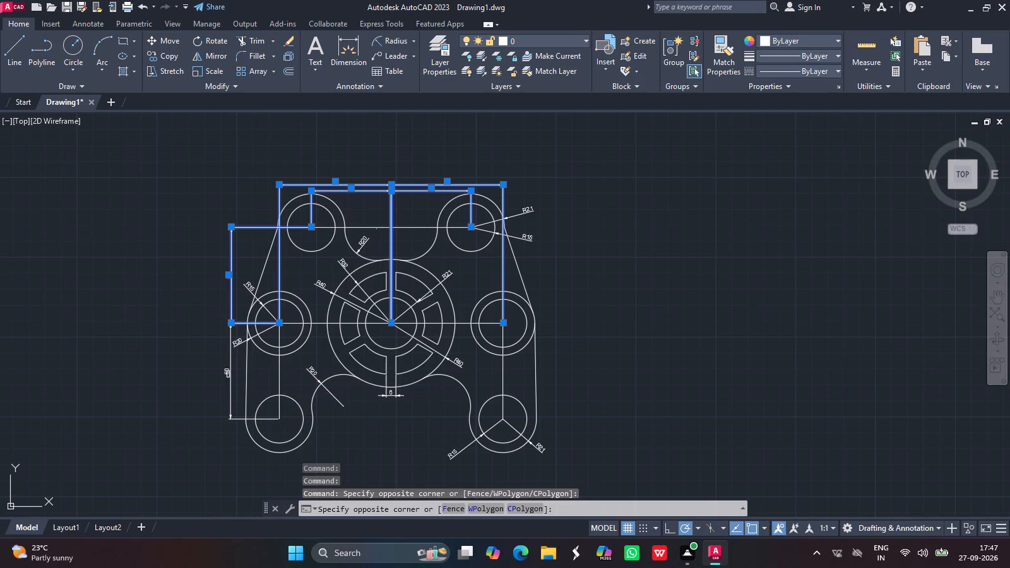
pyautogui.click(229, 371)
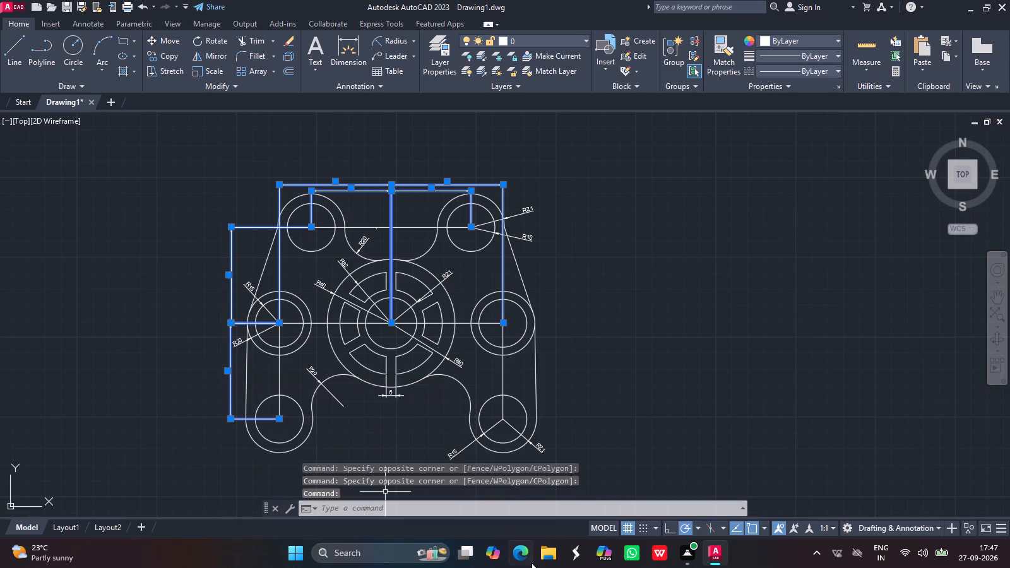
pyautogui.click(395, 393)
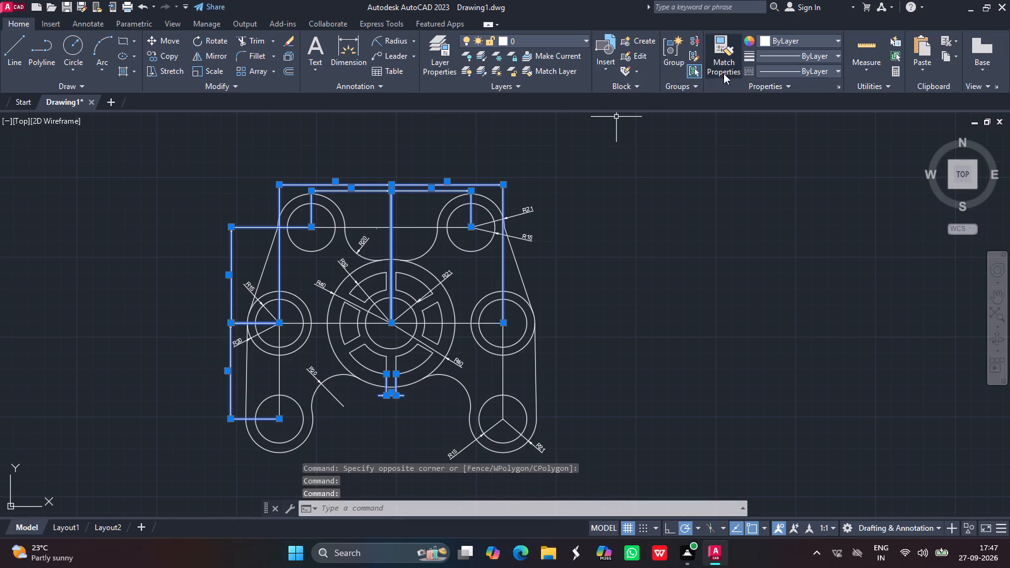
pyautogui.click(836, 39)
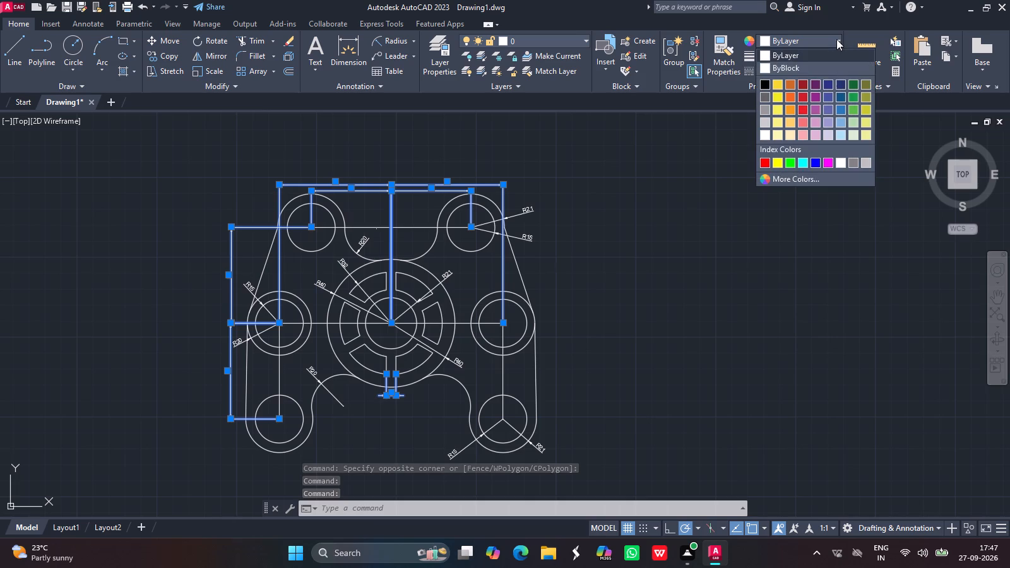
pyautogui.click(838, 84)
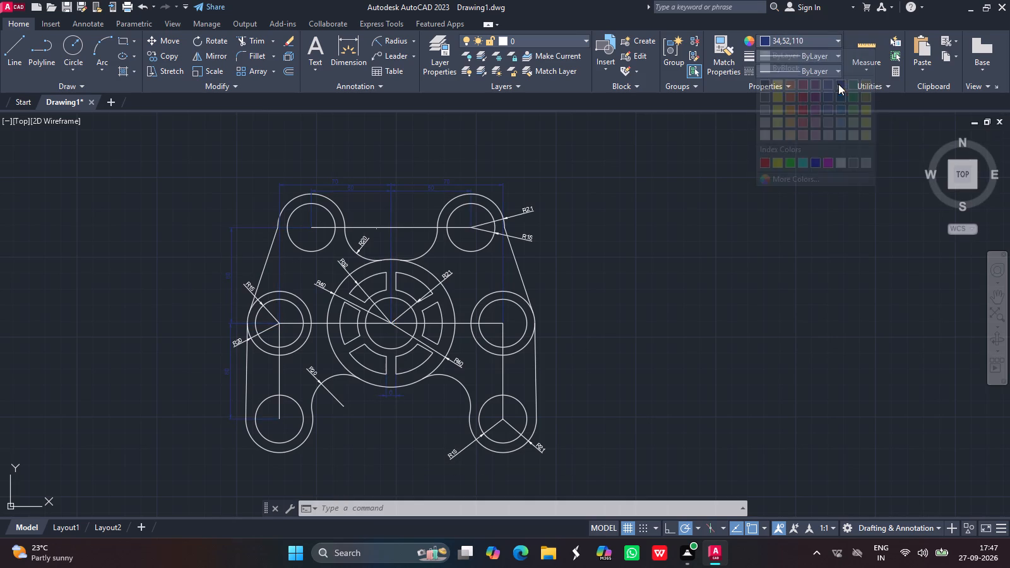
pyautogui.press('Escape')
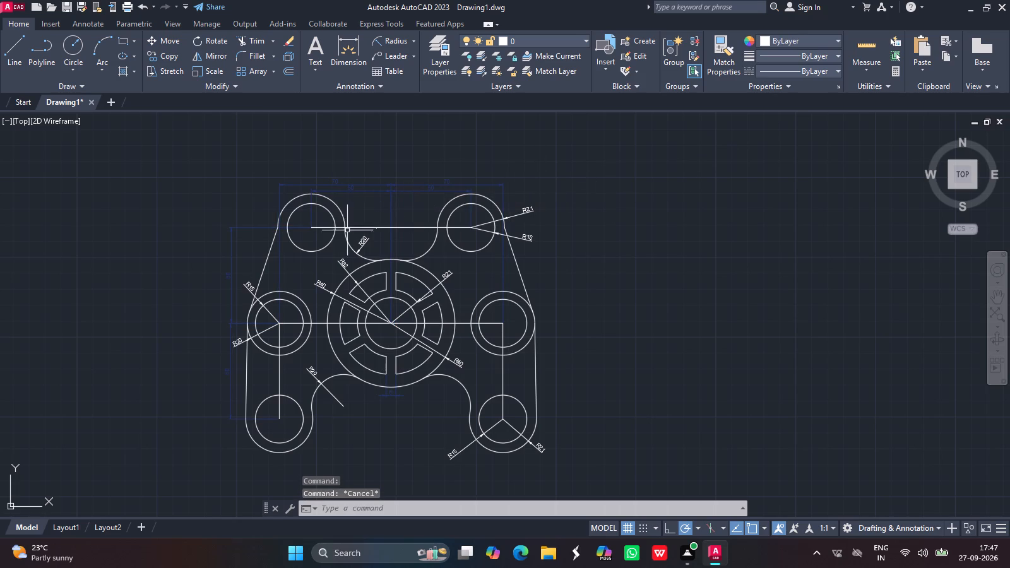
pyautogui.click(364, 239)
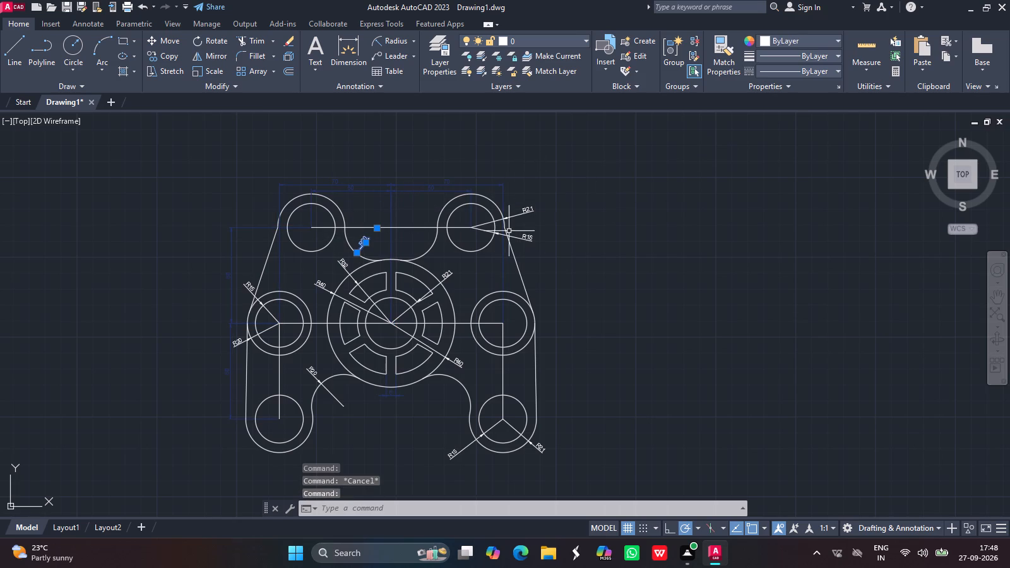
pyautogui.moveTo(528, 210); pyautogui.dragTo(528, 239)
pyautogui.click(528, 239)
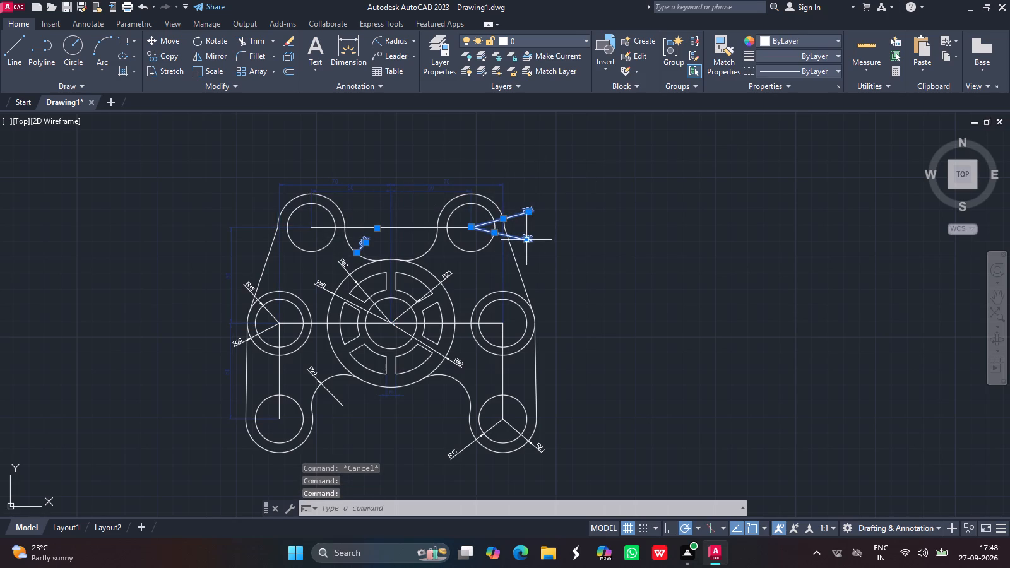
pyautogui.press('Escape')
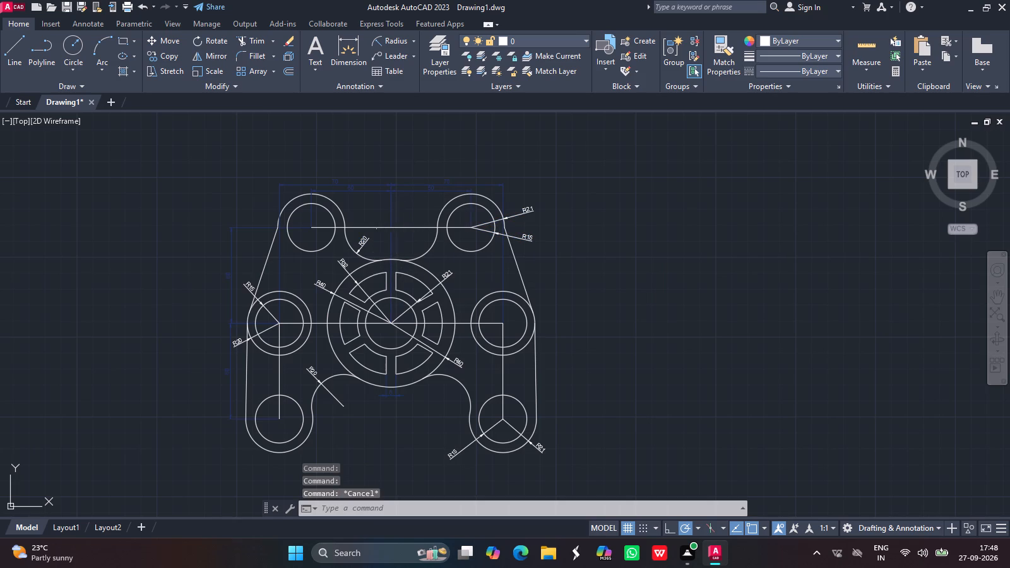
# Delete the construction lines joining the circle centres: across the upper pair, along the middle row, and down both sides to the lower circles.
pyautogui.click(399, 228)
pyautogui.click(364, 227)
pyautogui.press('Delete')
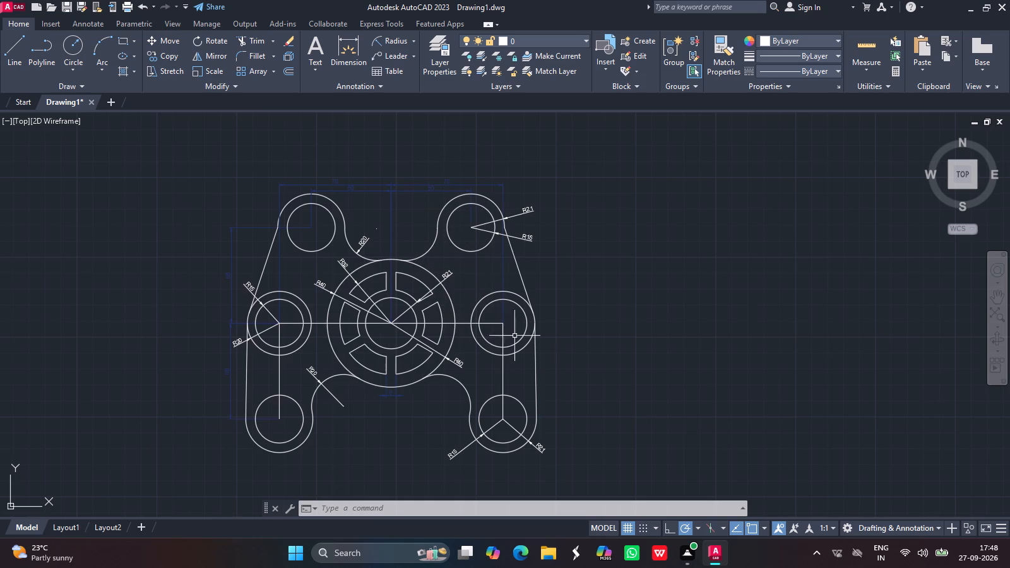
pyautogui.click(502, 371)
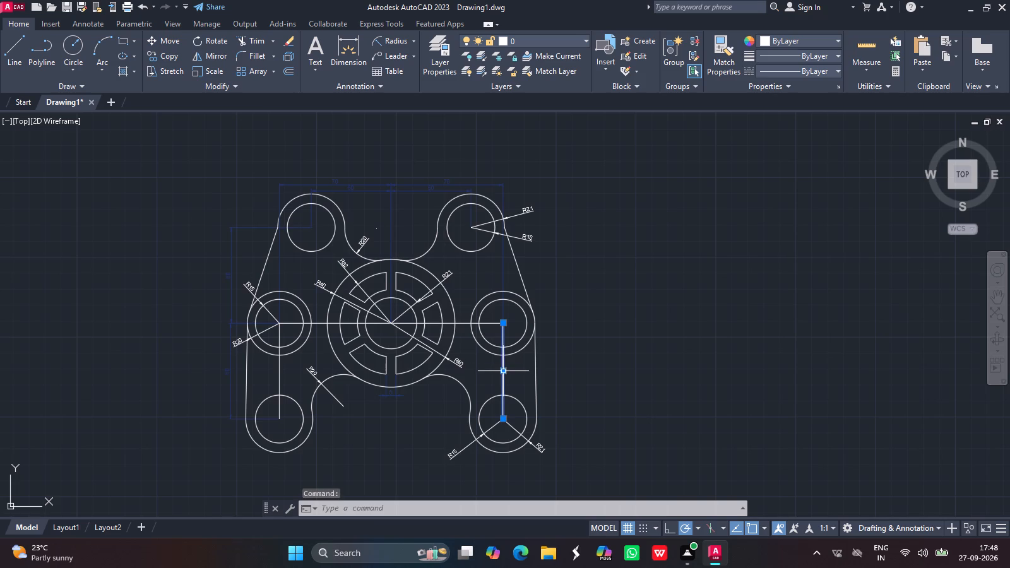
pyautogui.click(459, 324)
pyautogui.press('Delete')
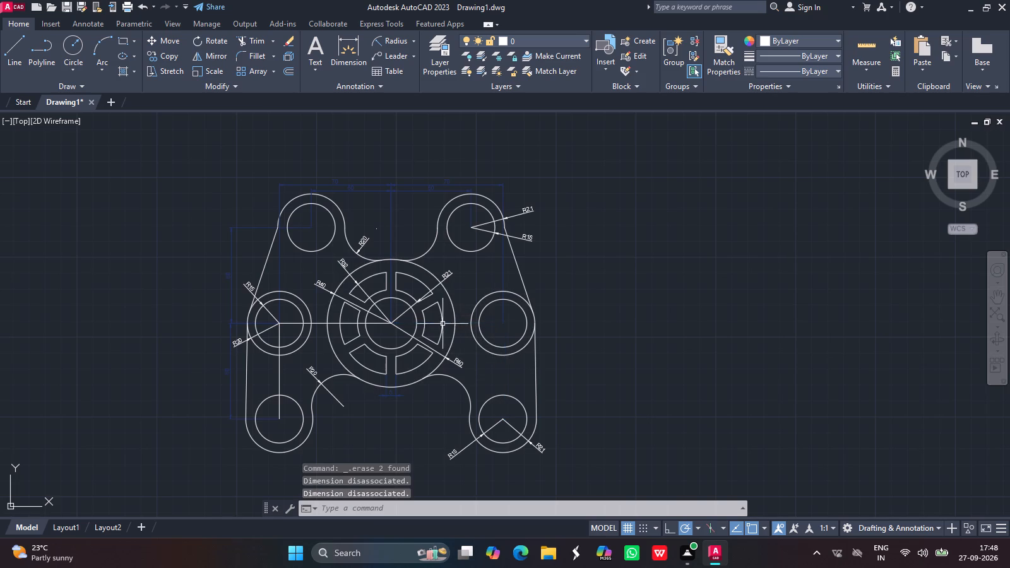
pyautogui.click(319, 322)
pyautogui.press('Delete')
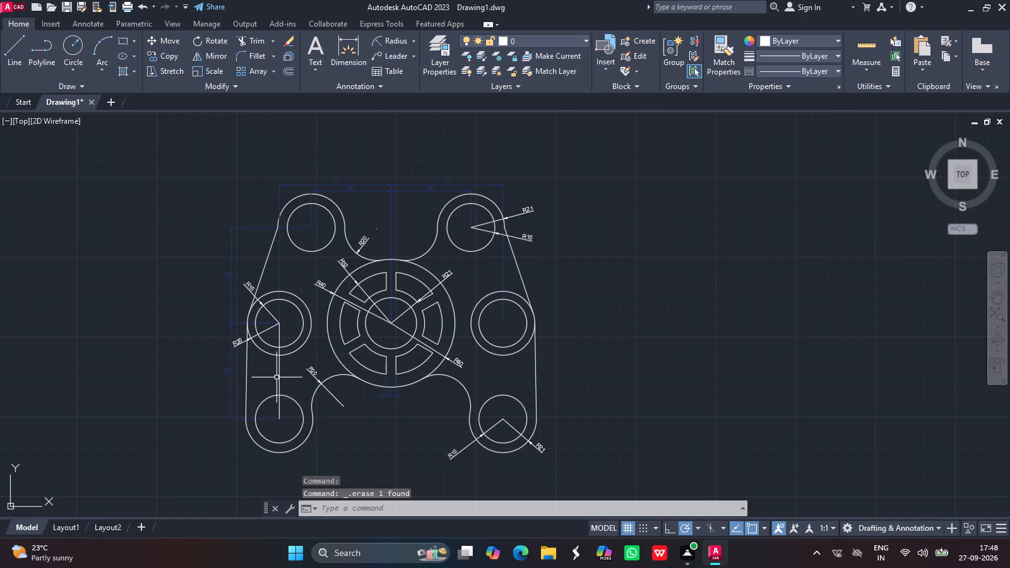
pyautogui.click(280, 376)
pyautogui.press('Delete')
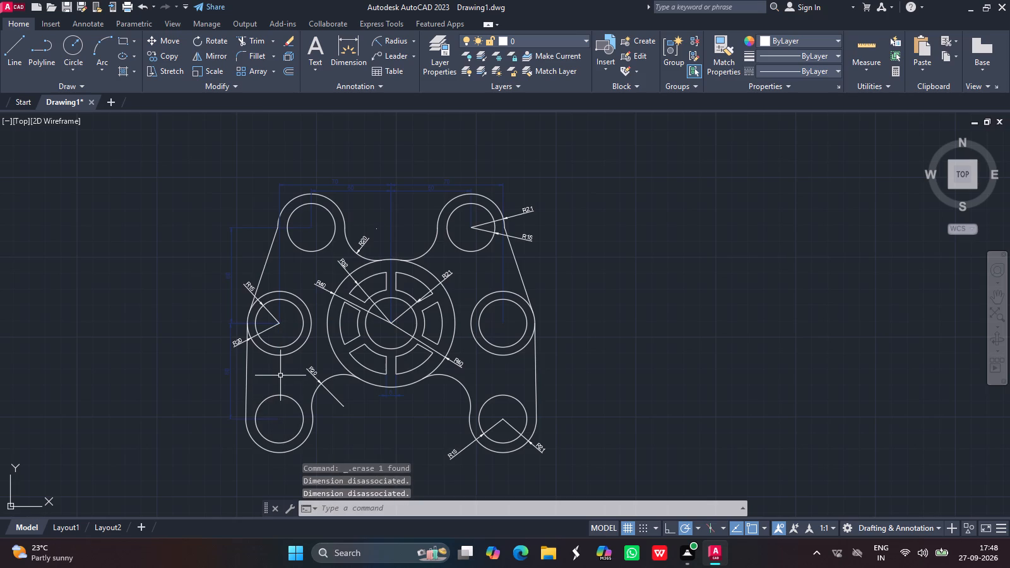
# Set the colour of all radius dimensions on the corner and side circles, fillets and central circles to Red.
pyautogui.click(239, 346)
pyautogui.click(249, 290)
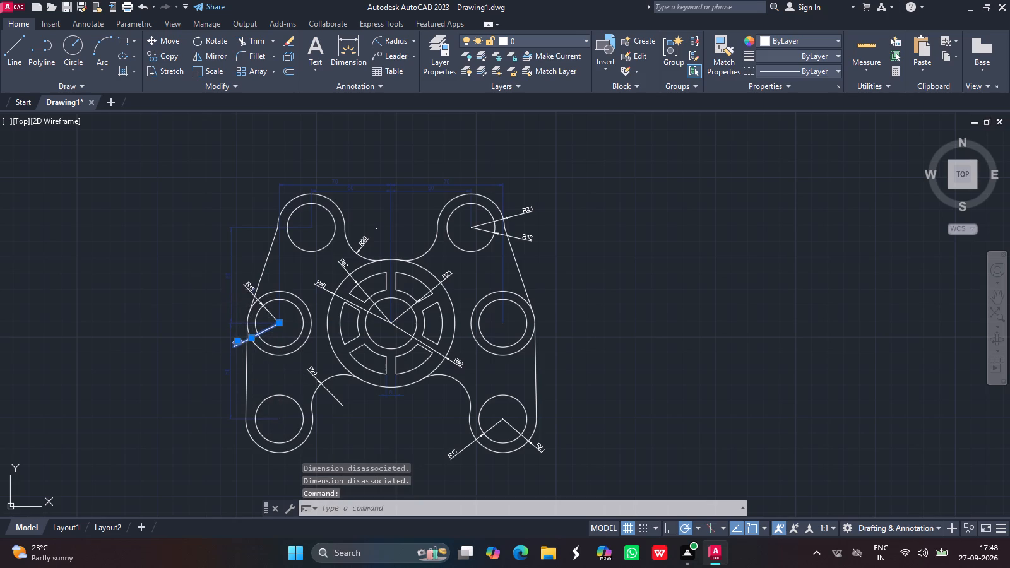
pyautogui.click(323, 283)
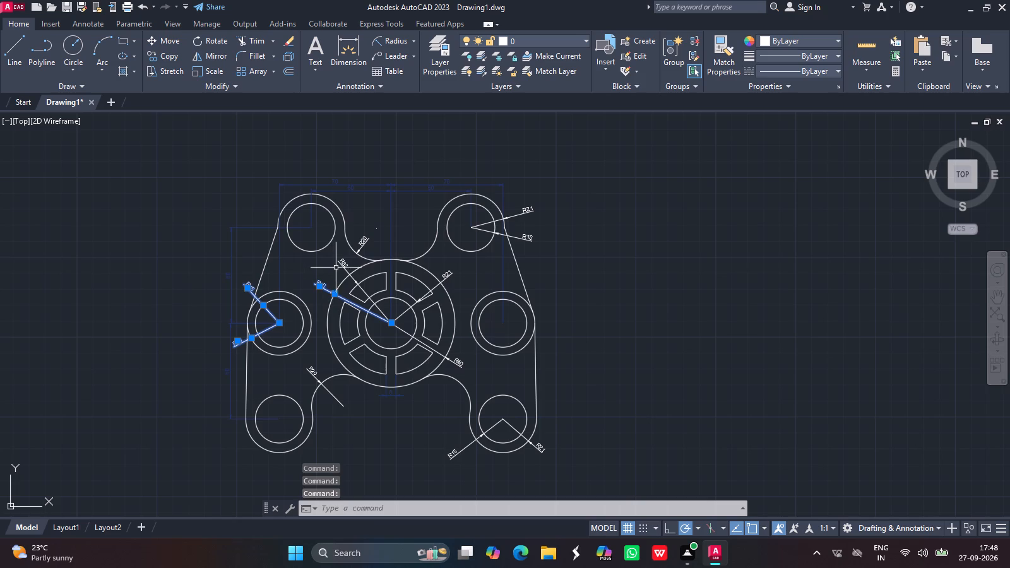
pyautogui.moveTo(341, 266); pyautogui.dragTo(365, 242)
pyautogui.click(365, 242)
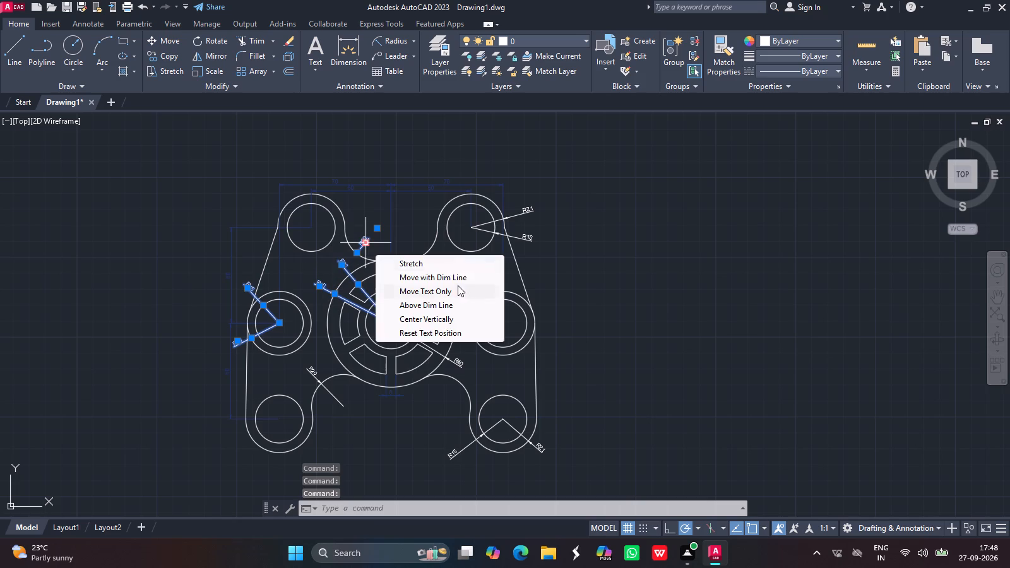
pyautogui.click(447, 274)
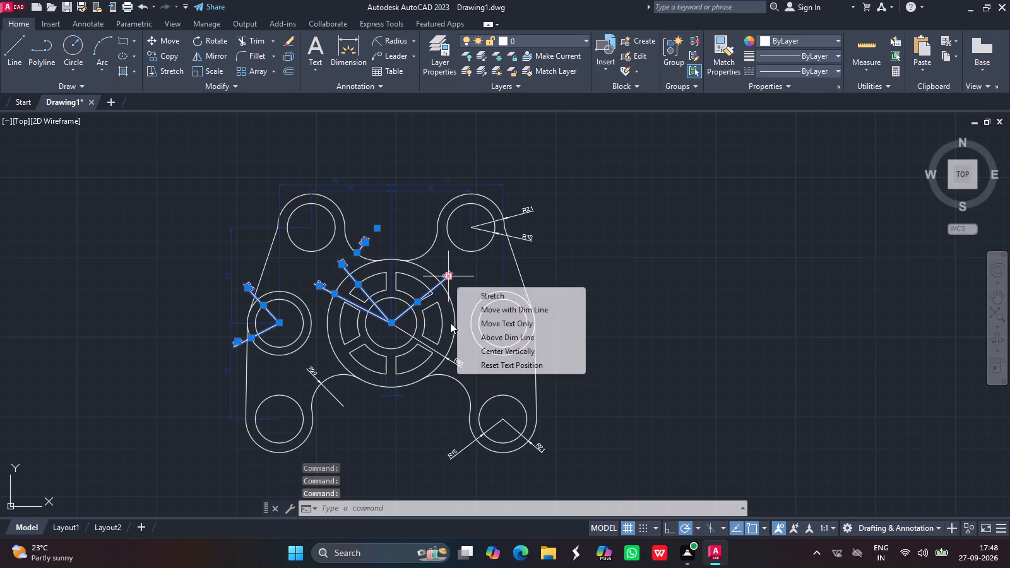
pyautogui.click(454, 358)
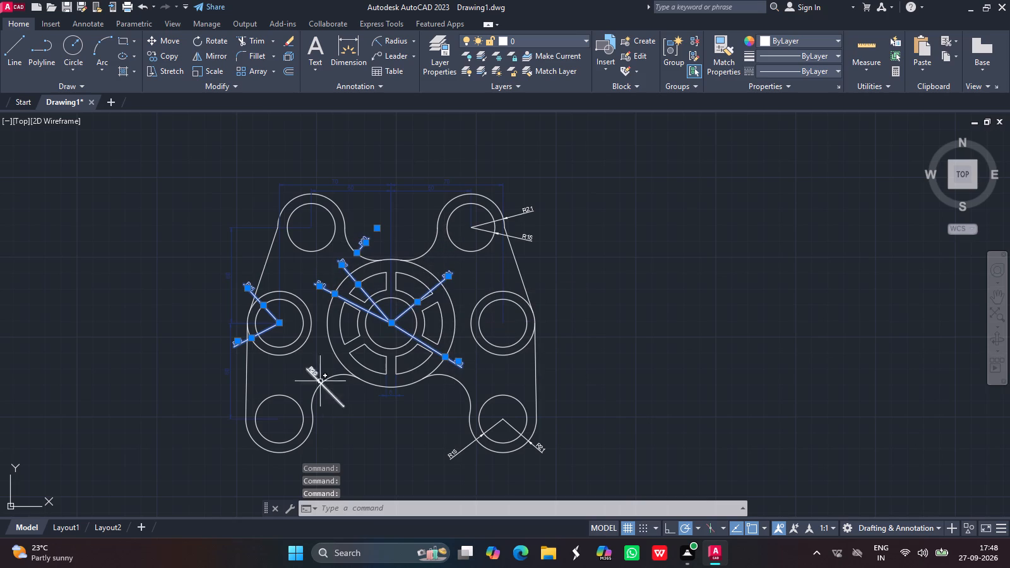
pyautogui.click(311, 372)
pyautogui.moveTo(454, 456); pyautogui.dragTo(552, 458)
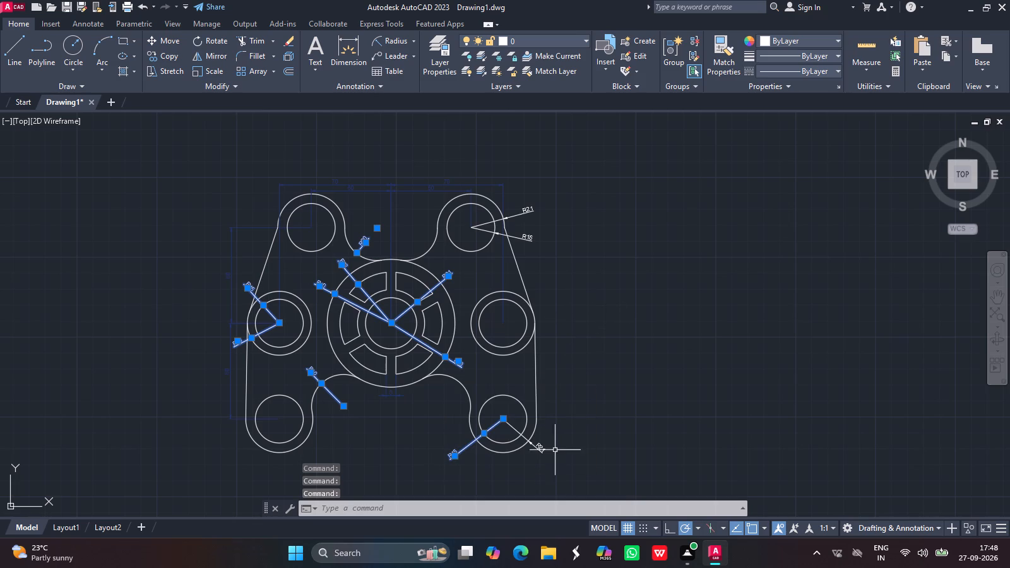
pyautogui.moveTo(552, 458); pyautogui.dragTo(540, 453)
pyautogui.click(540, 453)
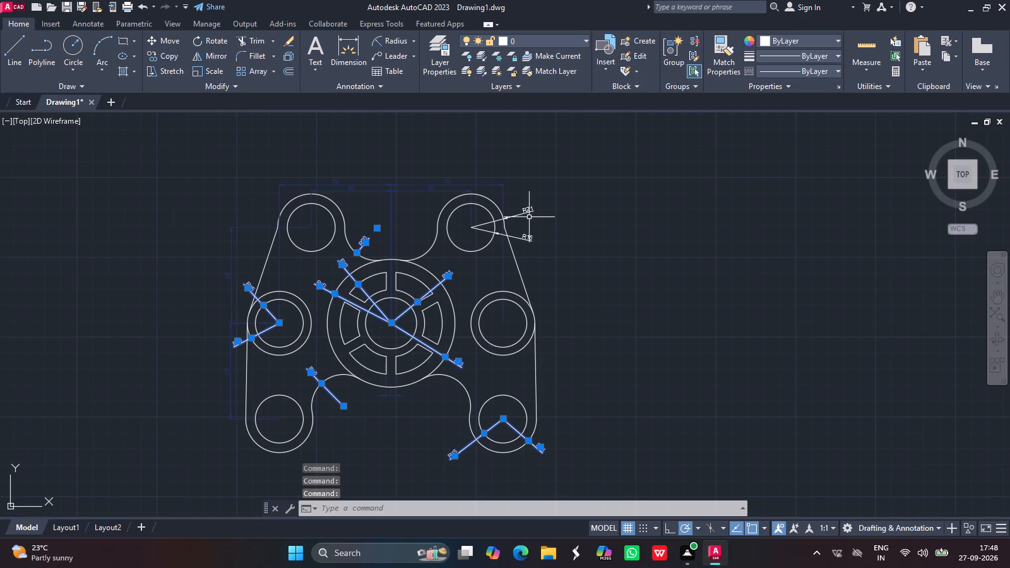
pyautogui.moveTo(527, 234); pyautogui.dragTo(526, 208)
pyautogui.click(526, 208)
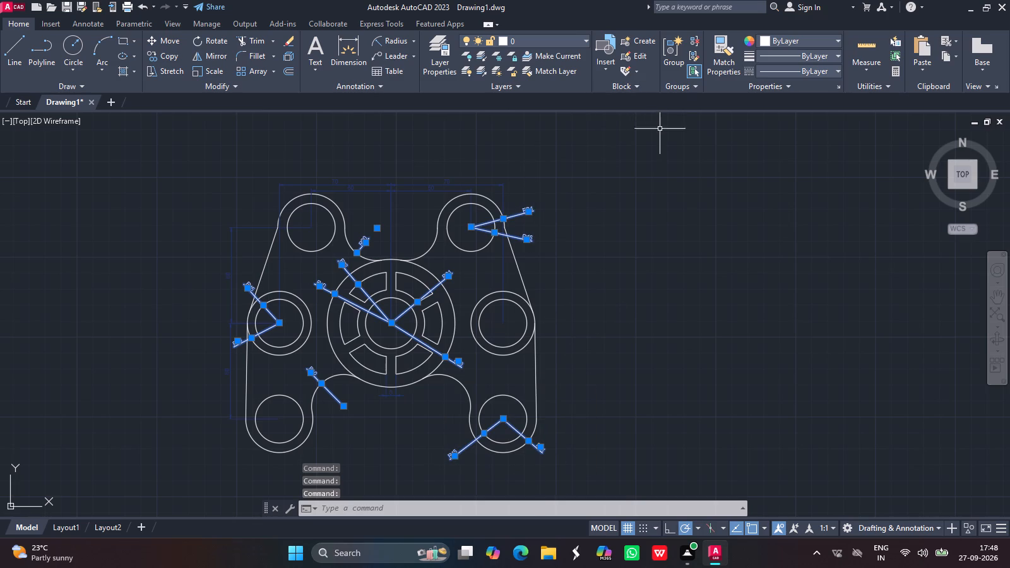
pyautogui.click(821, 36)
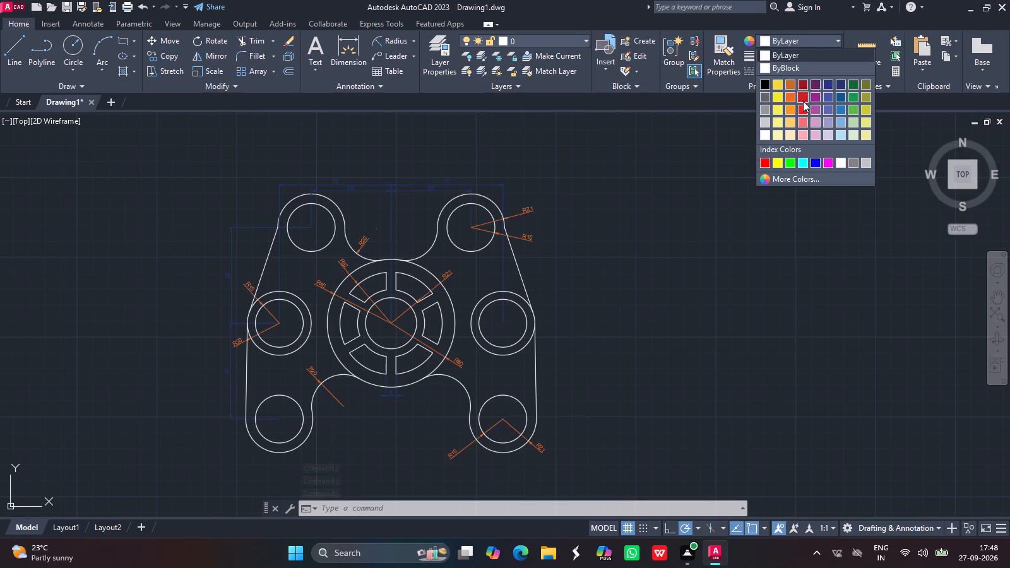
pyautogui.click(765, 158)
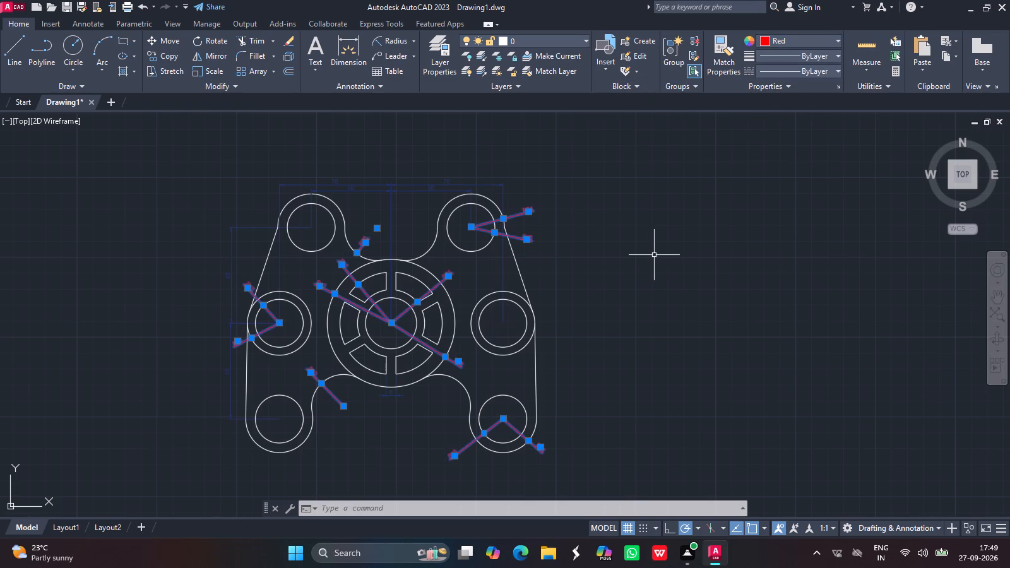
pyautogui.press('Escape')
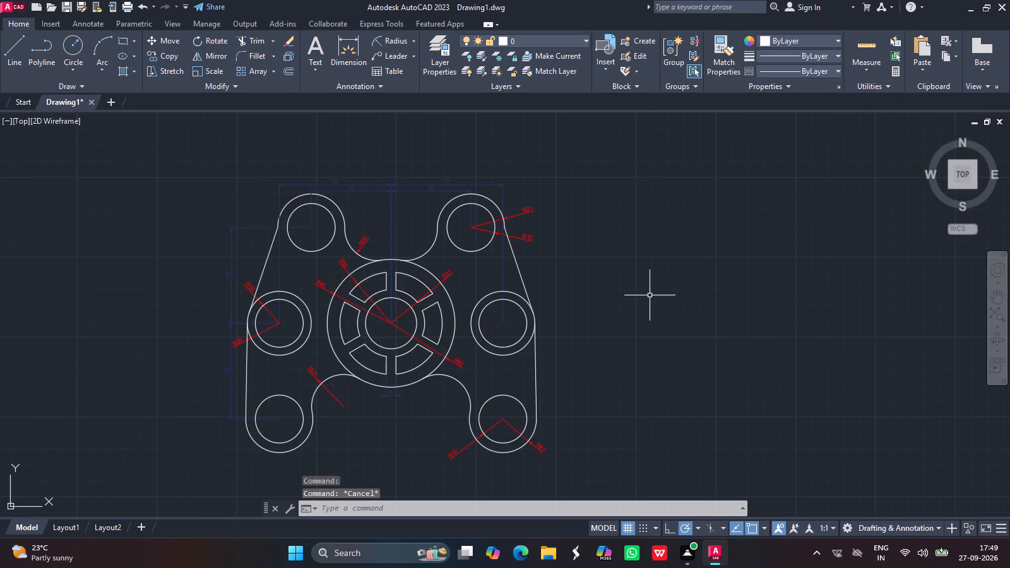
# Save the drawing in the Fuji folder inside Documents under the file name P93.dwg.
pyautogui.hotkey('ctrl', 's')
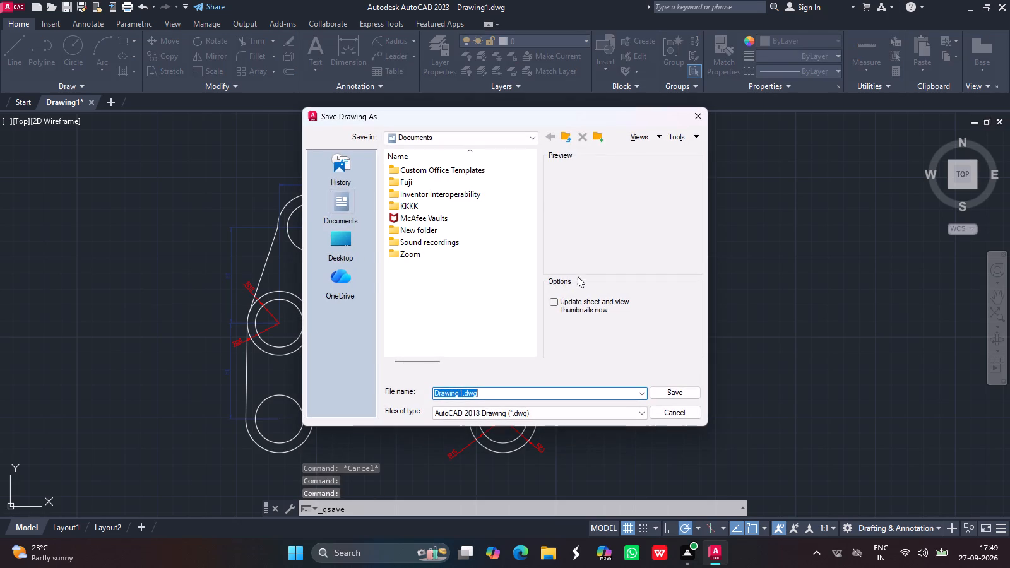
pyautogui.doubleClick(444, 183)
pyautogui.scroll(-20, 432, 307)
pyautogui.scroll(-20, 432, 307)
pyautogui.scroll(-20, 432, 307)
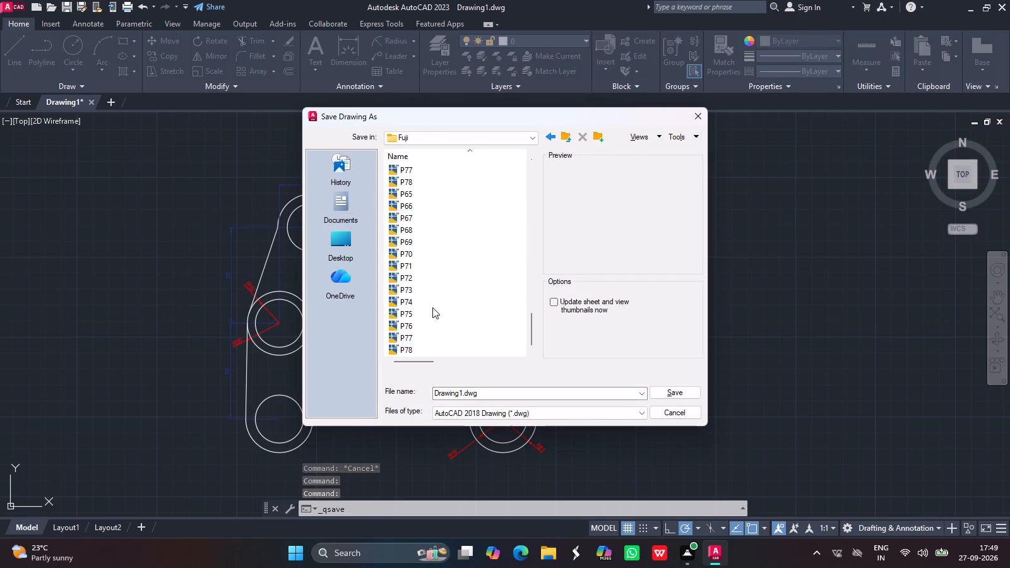
pyautogui.scroll(-20, 432, 307)
pyautogui.scroll(-20, 432, 307)
pyautogui.scroll(-20, 432, 307)
pyautogui.click(496, 396)
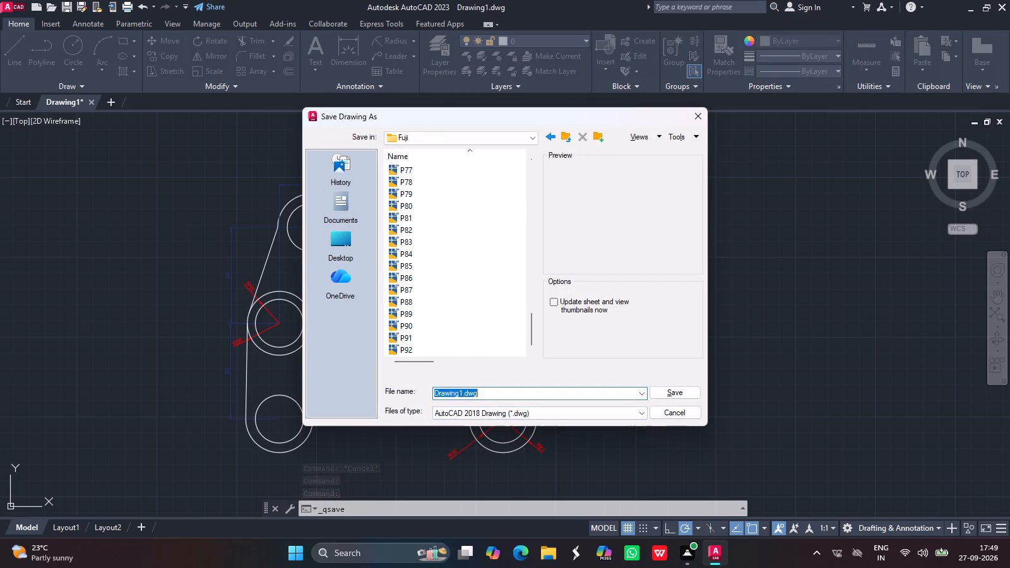
pyautogui.press('Right')
pyautogui.press('Left')
pyautogui.press('Left')
pyautogui.press('Left')
pyautogui.press('Left')
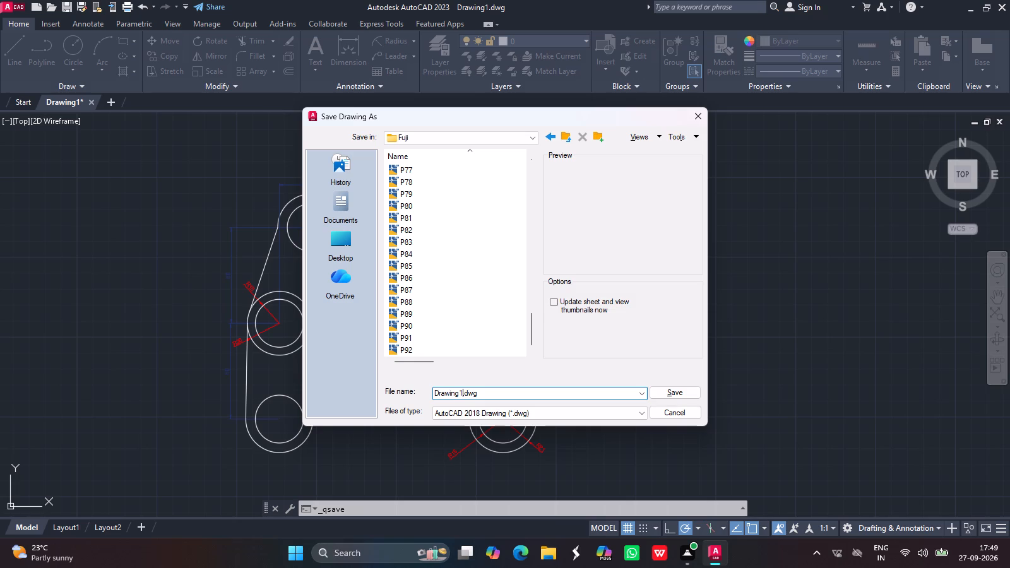
pyautogui.press('BackSpace')
pyautogui.press('BackSpace')
pyautogui.press('BackSpace')
pyautogui.press('BackSpace')
pyautogui.press('BackSpace')
pyautogui.press('BackSpace')
pyautogui.press('BackSpace')
pyautogui.press('BackSpace')
pyautogui.press('BackSpace')
pyautogui.press('BackSpace')
pyautogui.press('BackSpace')
pyautogui.press('BackSpace')
pyautogui.press('BackSpace')
pyautogui.press('BackSpace')
pyautogui.write('P93')
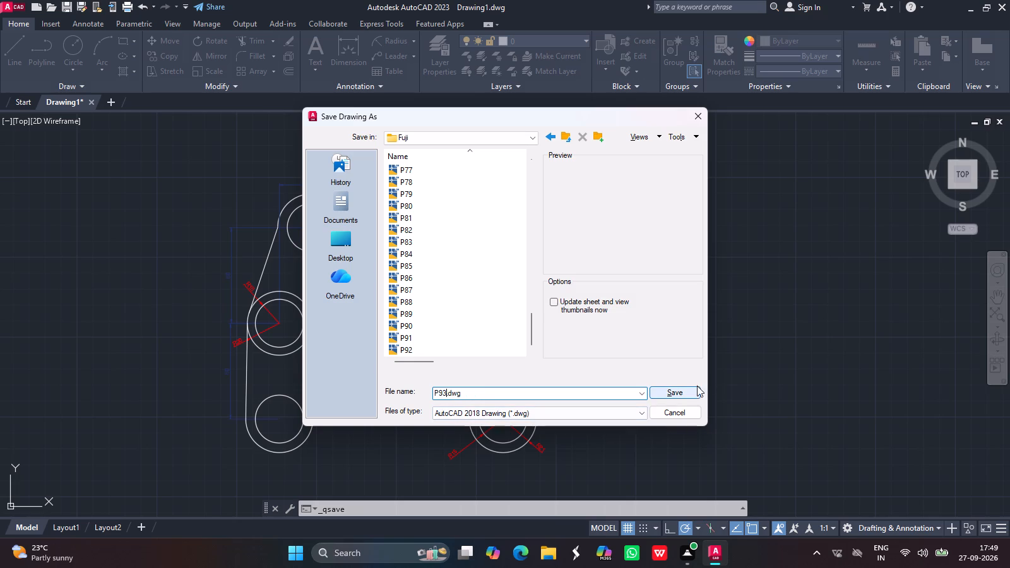
pyautogui.click(687, 391)
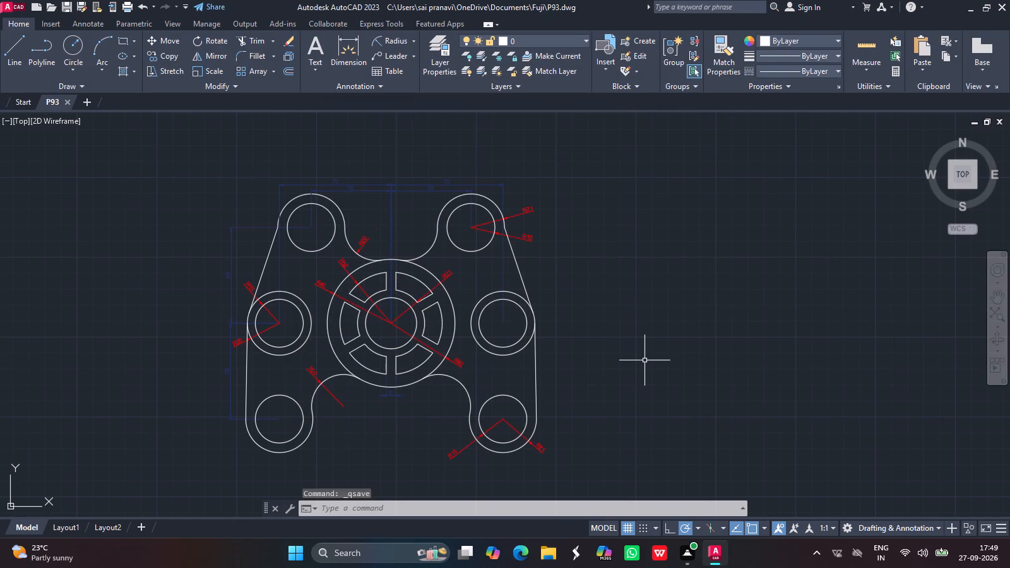
# Set up a plot with the DWG To PDF.pc3 plotter, the plot centred and landscape orientation.
pyautogui.hotkey('ctrl', 'p')
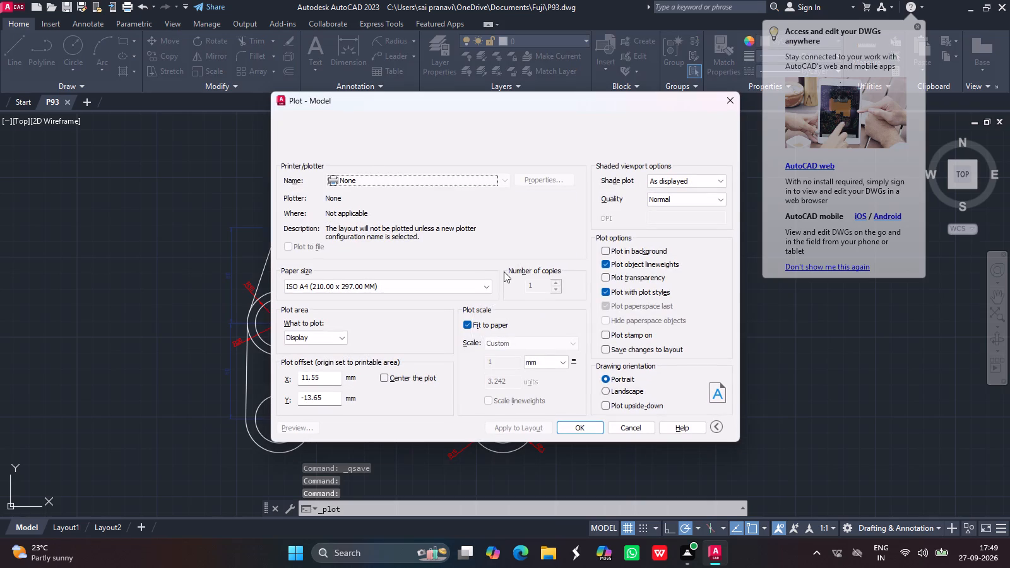
pyautogui.click(386, 181)
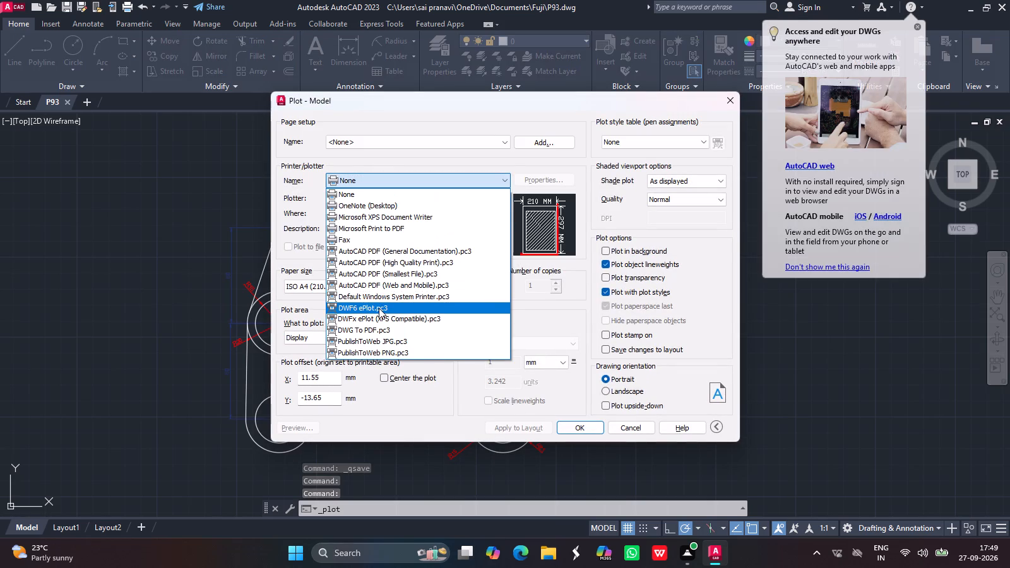
pyautogui.click(379, 309)
pyautogui.click(382, 180)
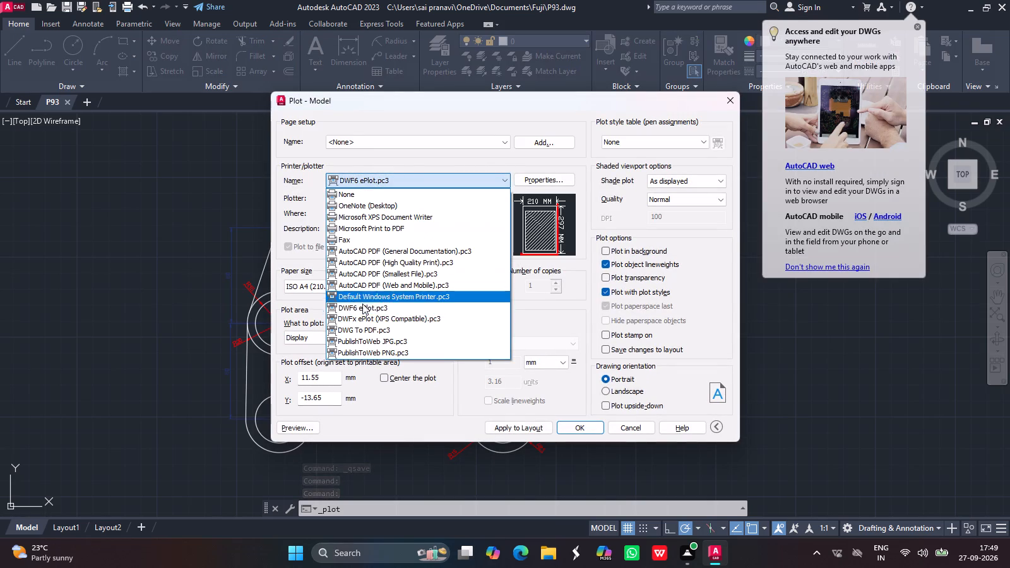
pyautogui.click(365, 330)
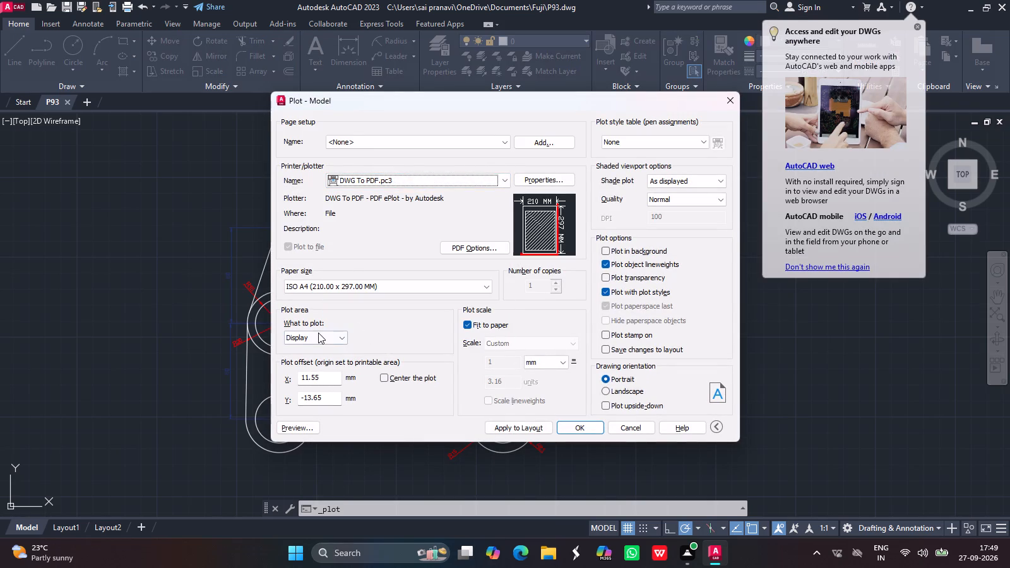
pyautogui.click(385, 381)
pyautogui.click(606, 391)
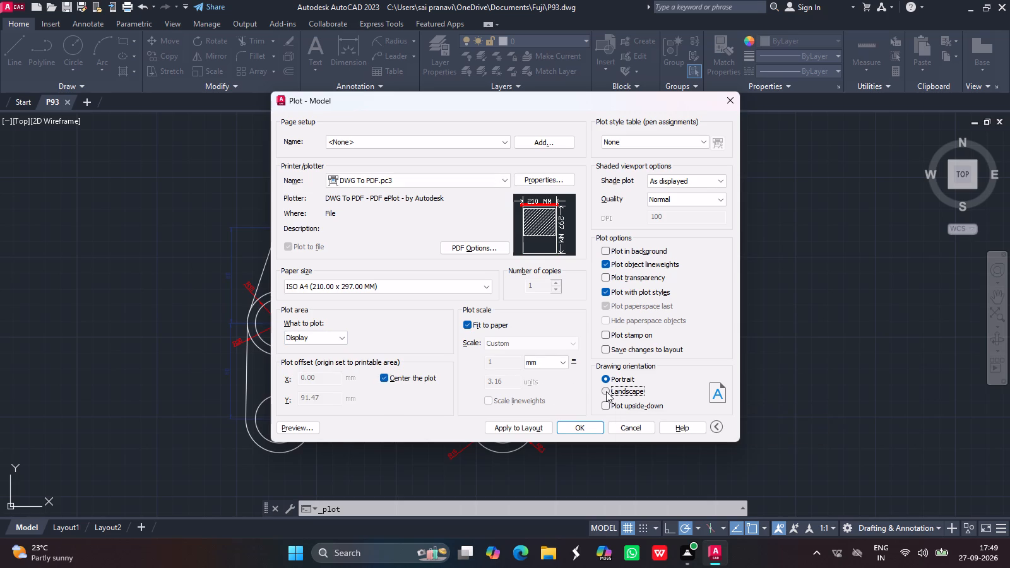
# Set the plot area to a window enclosing the whole part and all its dimensions.
pyautogui.moveTo(333, 338); pyautogui.dragTo(291, 388)
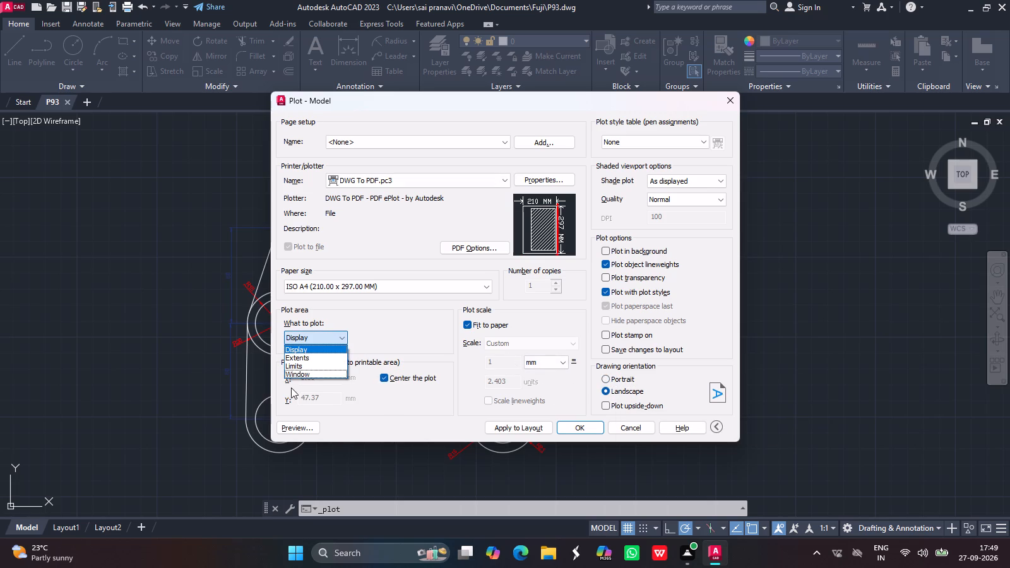
pyautogui.moveTo(291, 388); pyautogui.dragTo(309, 372)
pyautogui.click(309, 372)
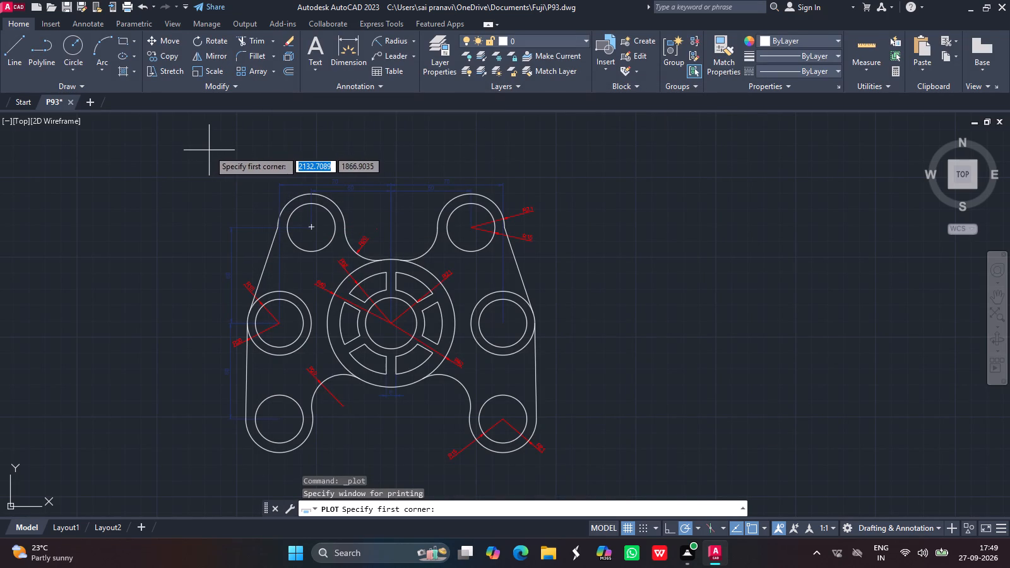
pyautogui.moveTo(209, 150); pyautogui.dragTo(549, 257)
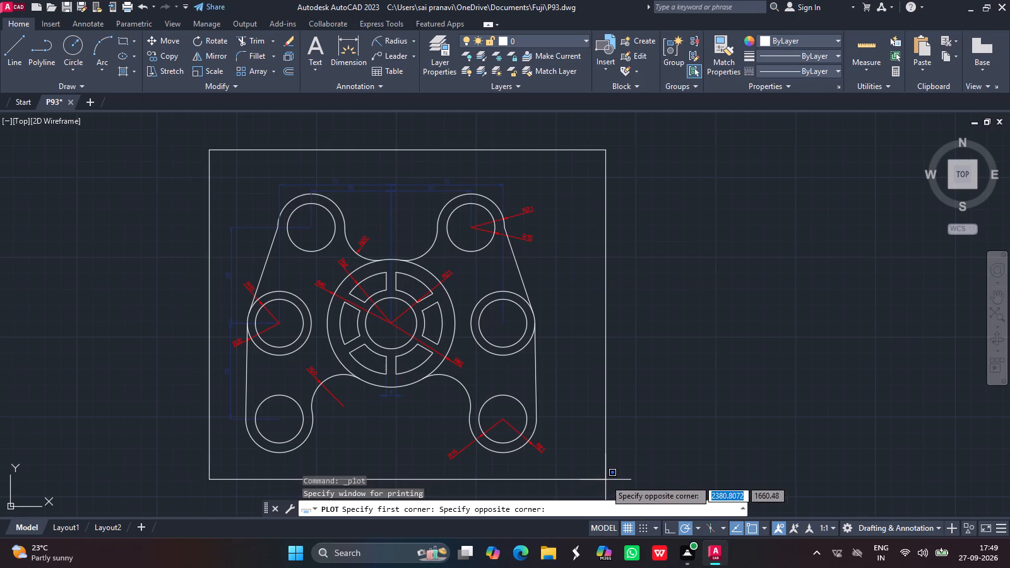
pyautogui.click(606, 479)
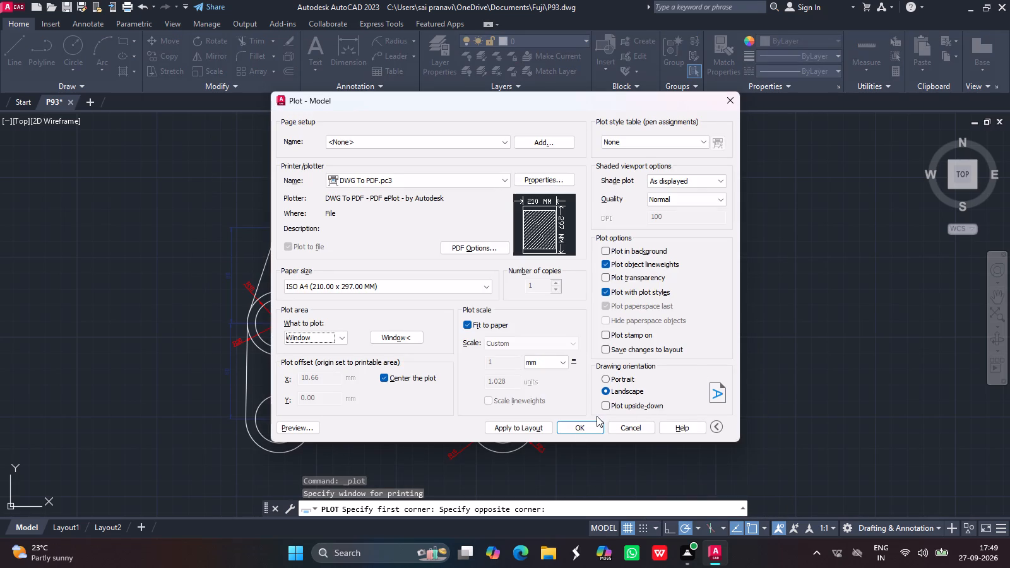
# Plot the drawing to PDF, saving it as P93-Model.pdf in the Fuji folder.
pyautogui.click(588, 423)
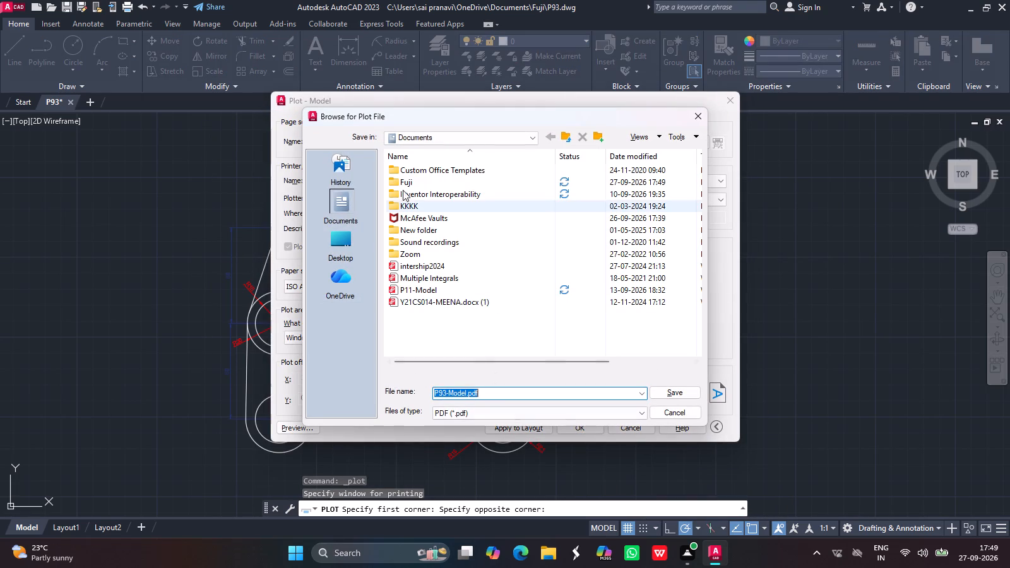
pyautogui.doubleClick(415, 180)
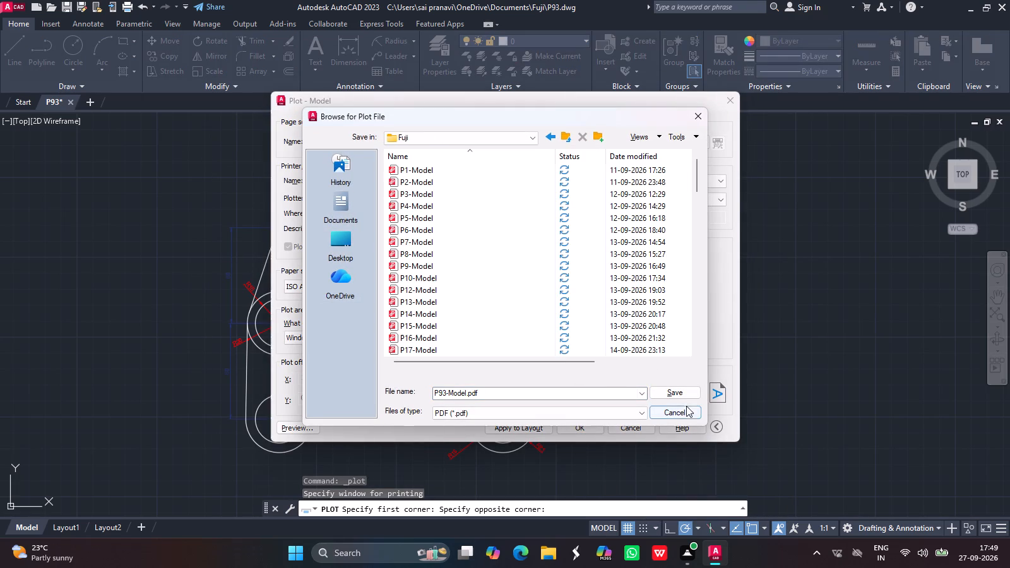
pyautogui.click(673, 393)
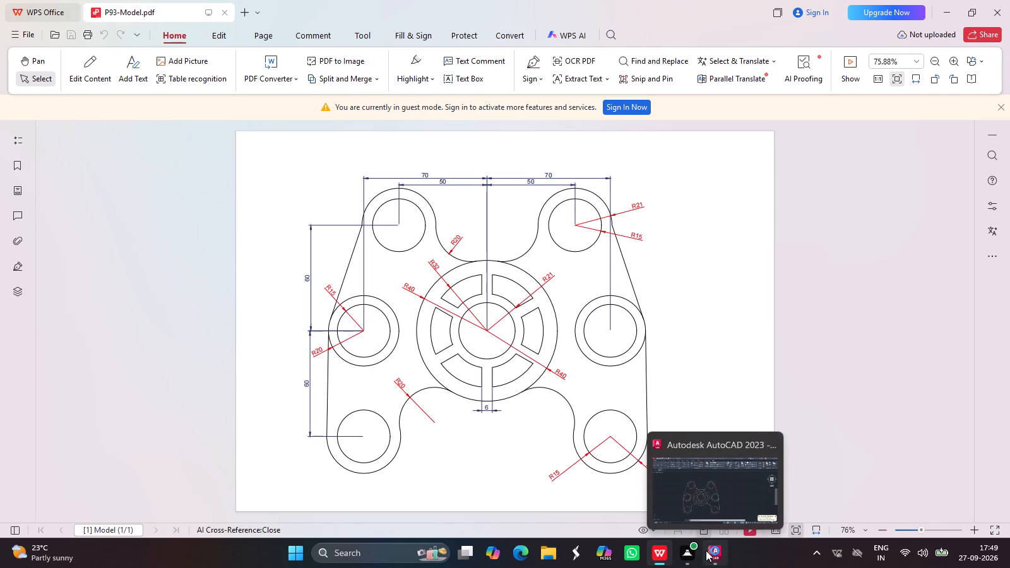
# Switch back to AutoCAD and turn off command logging with LOGFILEOFF.
pyautogui.click(715, 487)
pyautogui.click(577, 509)
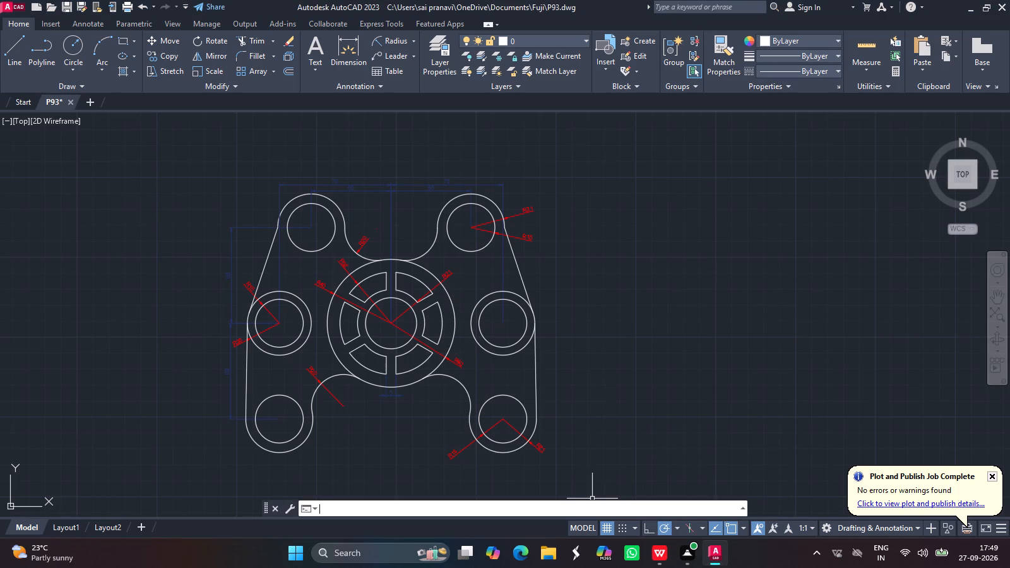
pyautogui.write('logf')
pyautogui.click(407, 482)
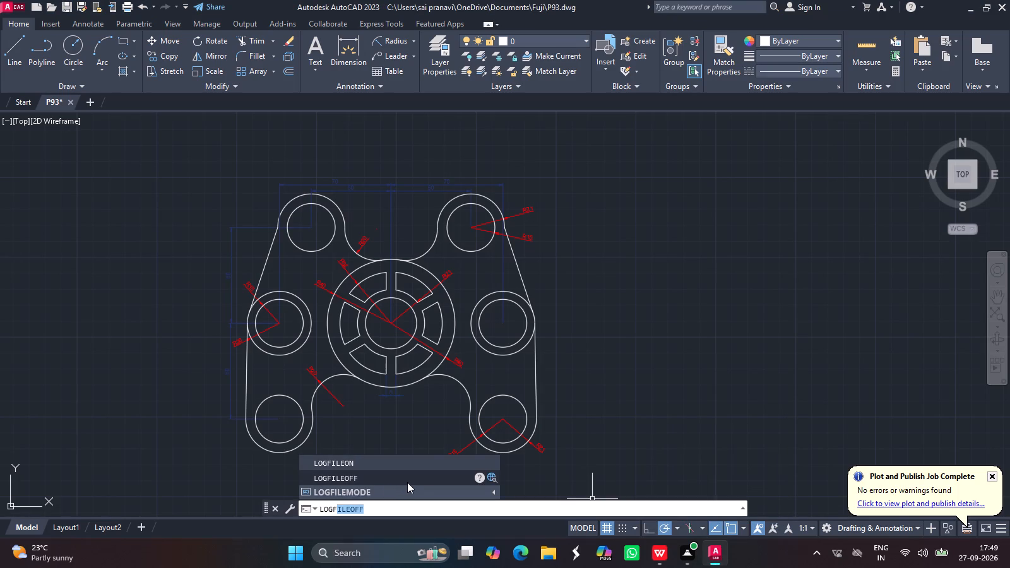